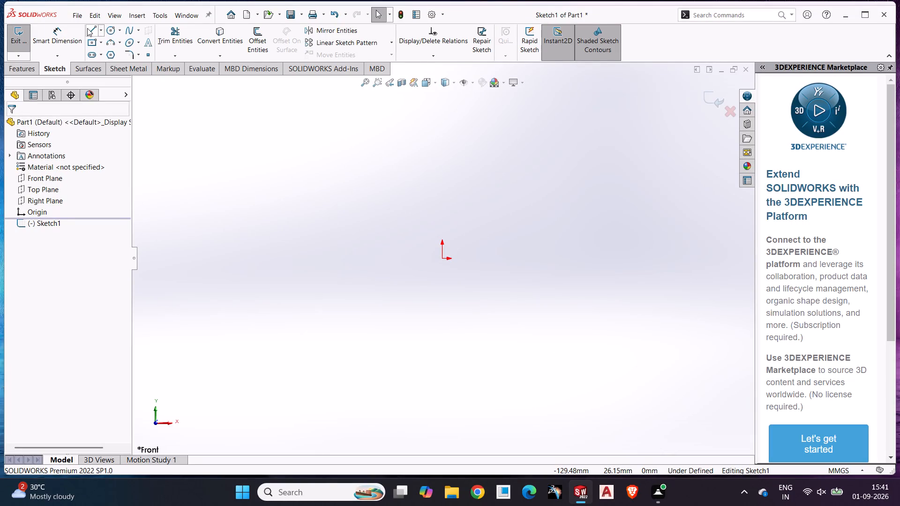
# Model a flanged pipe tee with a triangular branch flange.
# Sketch a vertical centerline about 145 mm long passing through the origin, extending above and below it.
pyautogui.click(103, 31)
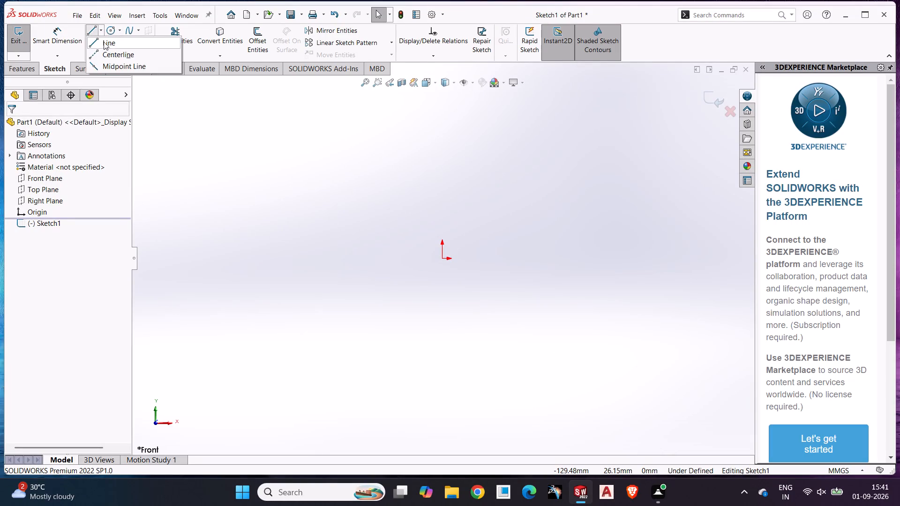
pyautogui.click(111, 51)
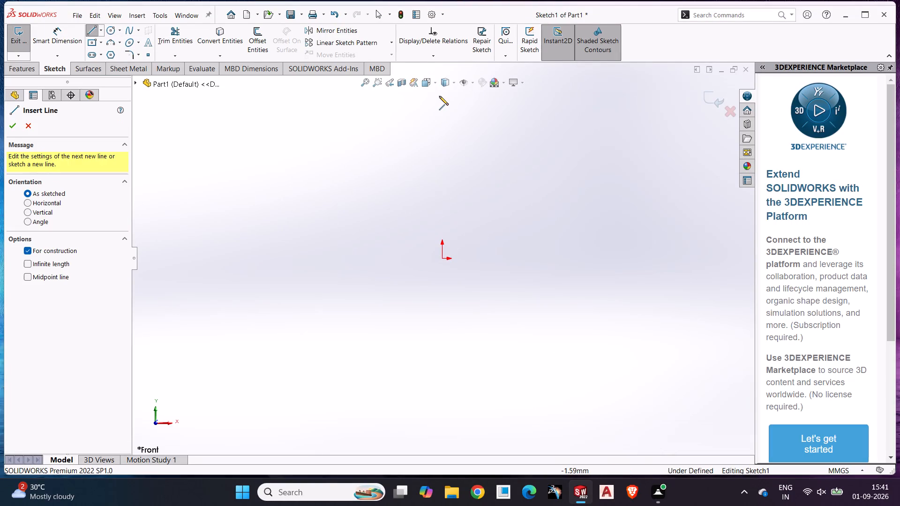
pyautogui.click(444, 95)
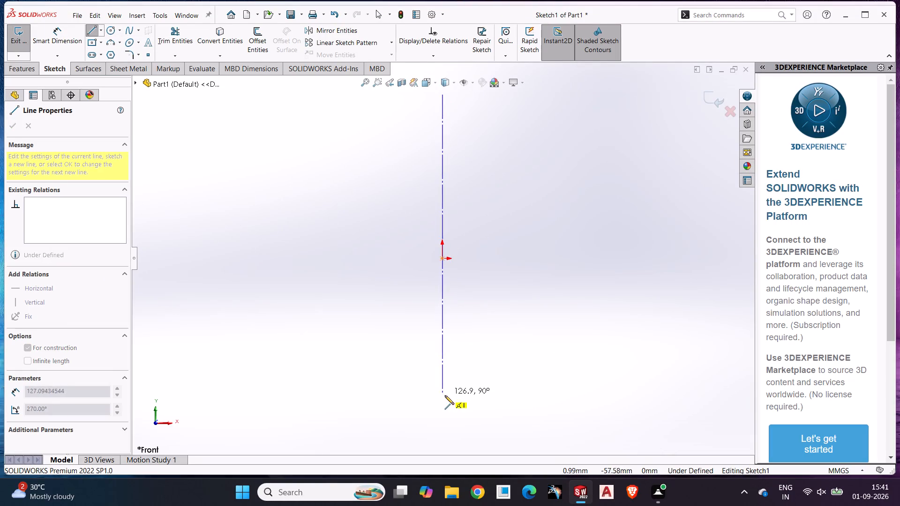
pyautogui.click(443, 435)
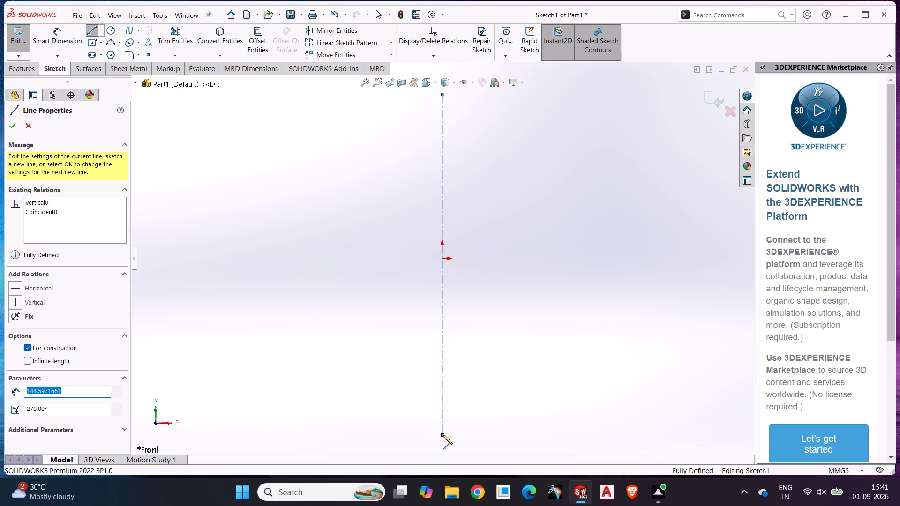
pyautogui.press('Escape')
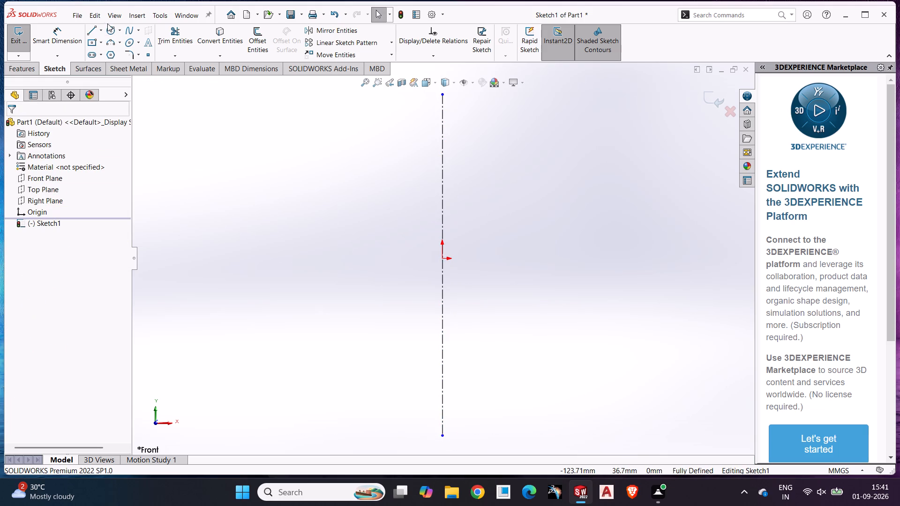
# Sketch a horizontal centerline about 217 mm long through the origin, crossing the vertical centerline.
pyautogui.click(103, 32)
pyautogui.click(110, 50)
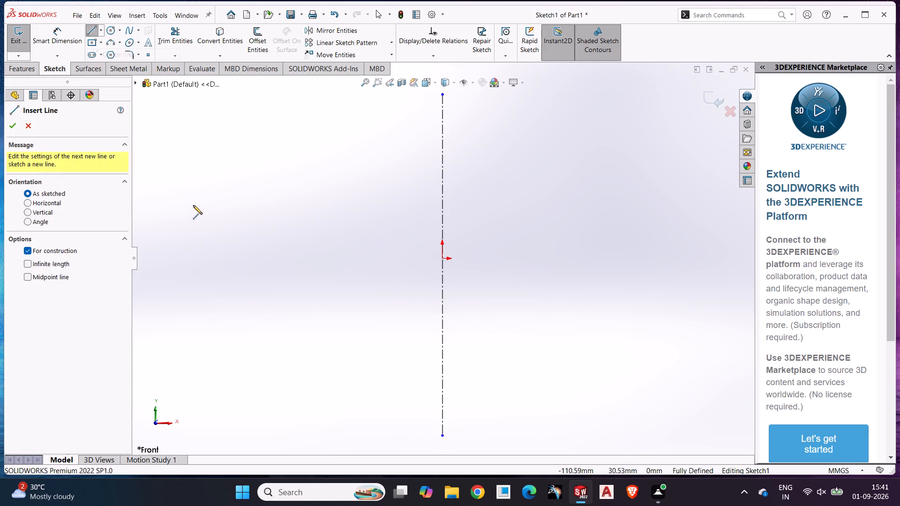
pyautogui.click(193, 259)
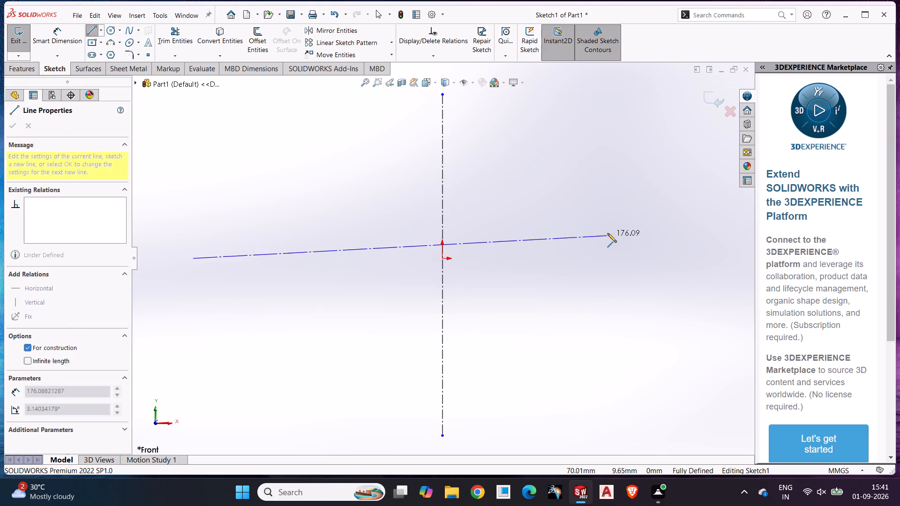
pyautogui.click(704, 260)
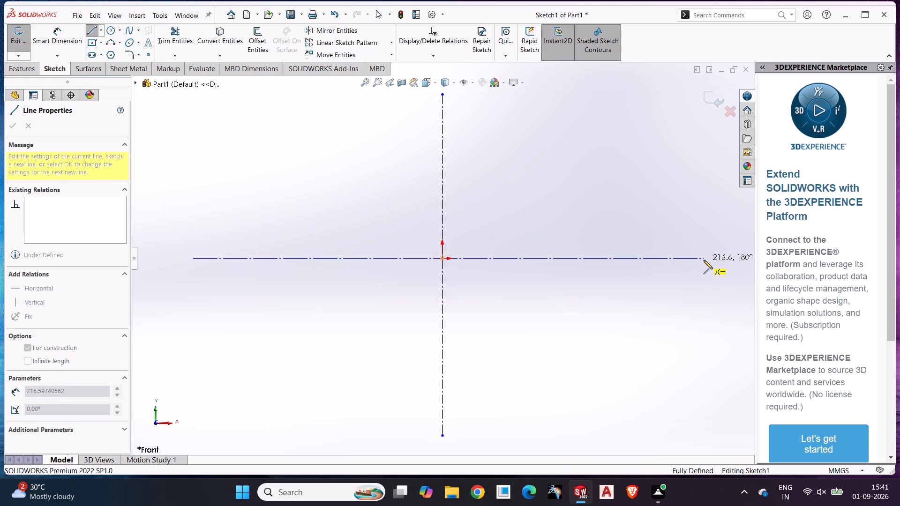
pyautogui.press('Escape')
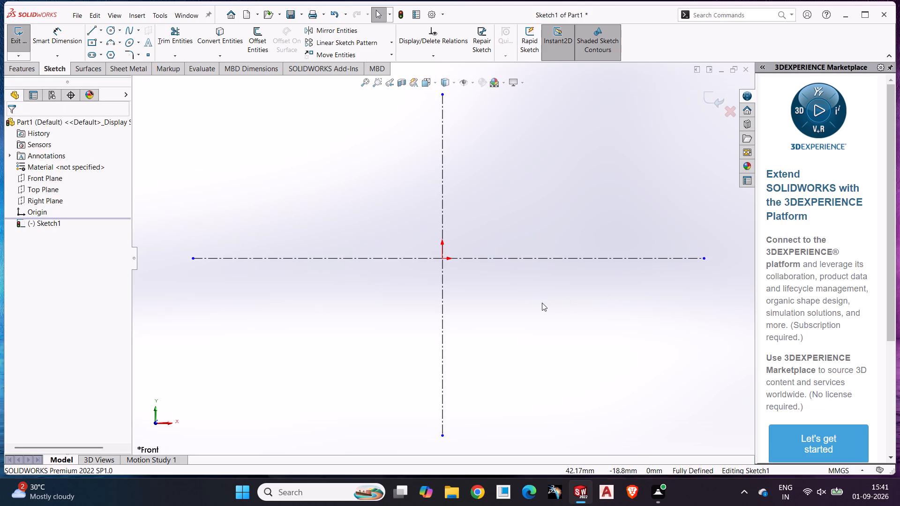
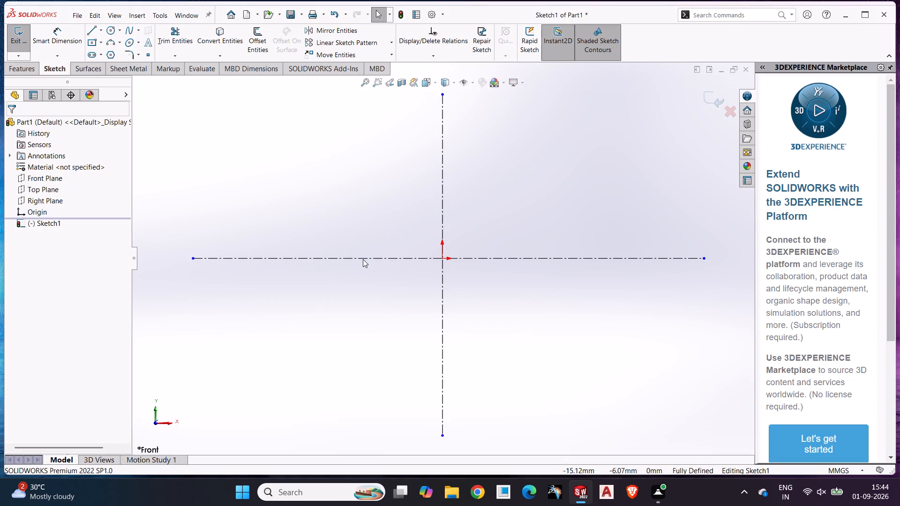
# Sketch a circle centred on the origin and dimension its diameter to 70 mm.
pyautogui.click(112, 32)
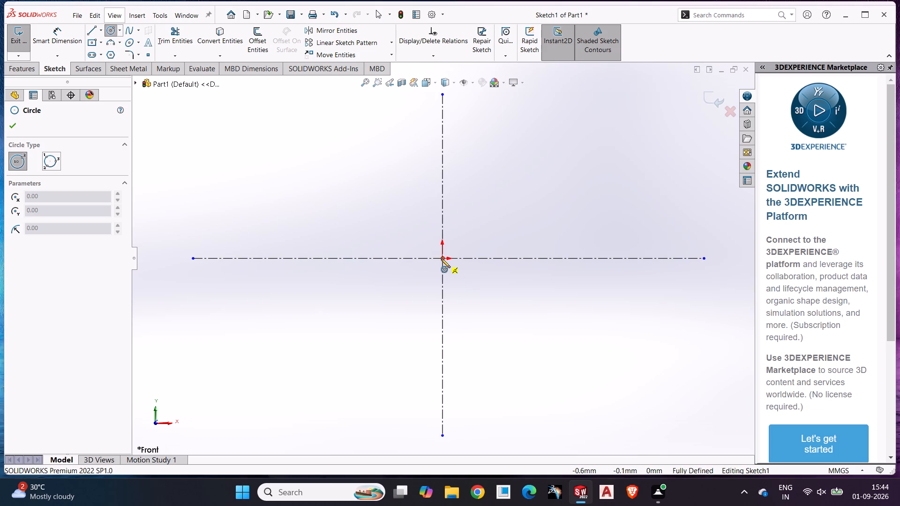
pyautogui.click(441, 259)
pyautogui.click(482, 313)
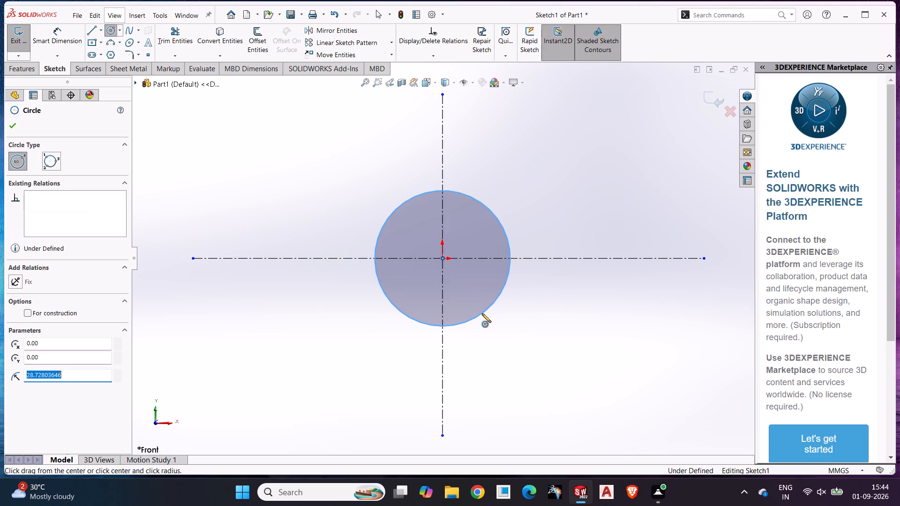
pyautogui.click(60, 33)
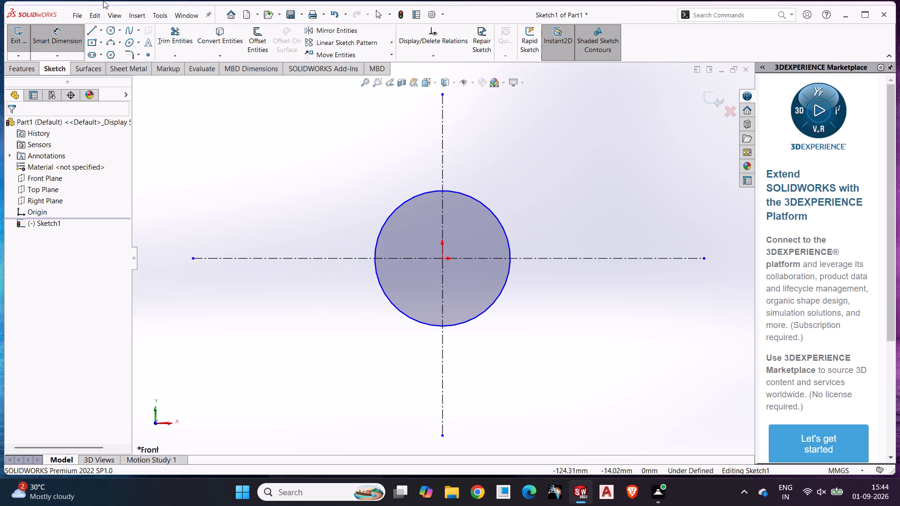
pyautogui.click(503, 286)
pyautogui.click(536, 300)
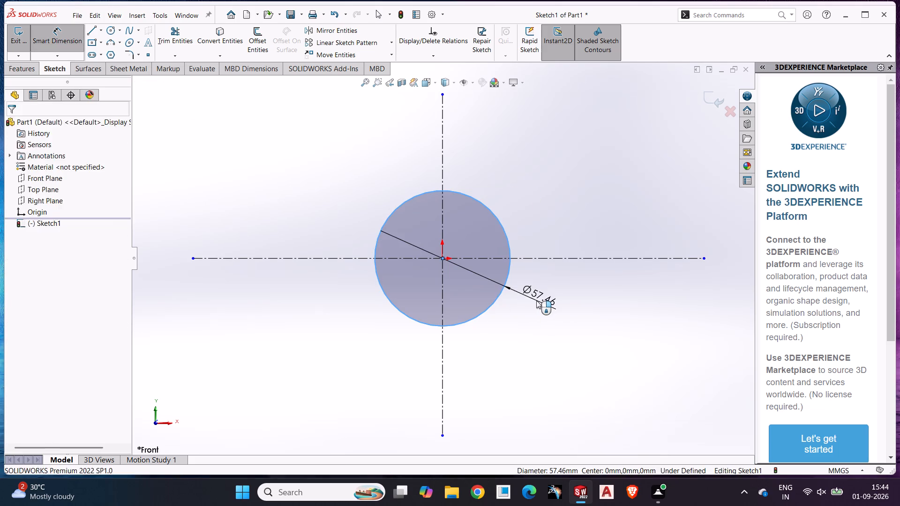
pyautogui.write('70')
pyautogui.press('Return')
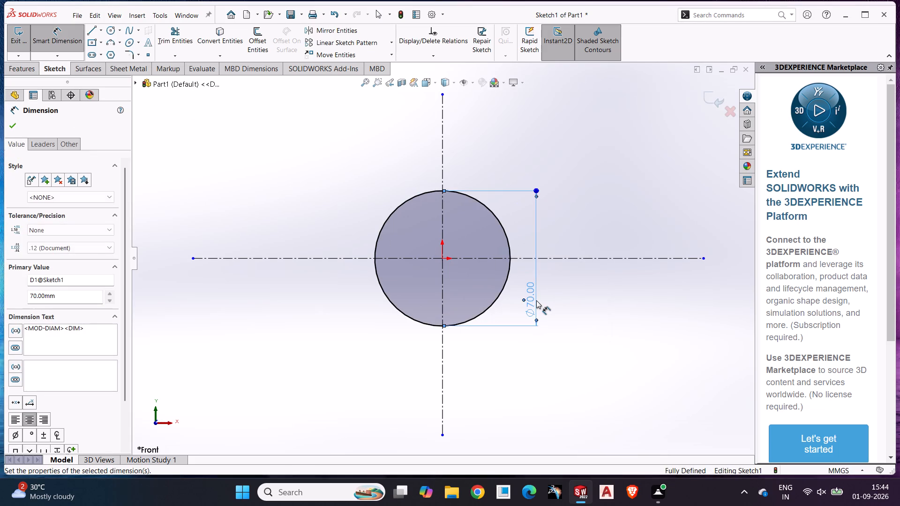
pyautogui.click(536, 300)
pyautogui.click(581, 297)
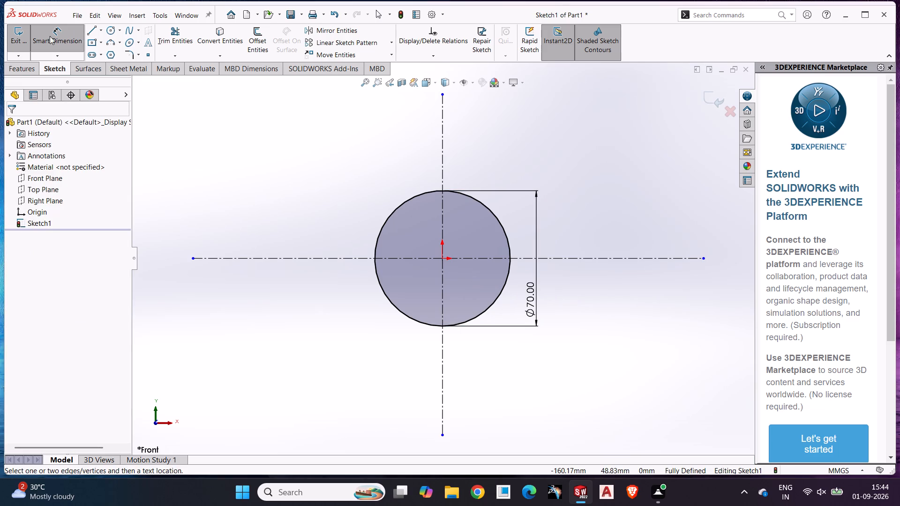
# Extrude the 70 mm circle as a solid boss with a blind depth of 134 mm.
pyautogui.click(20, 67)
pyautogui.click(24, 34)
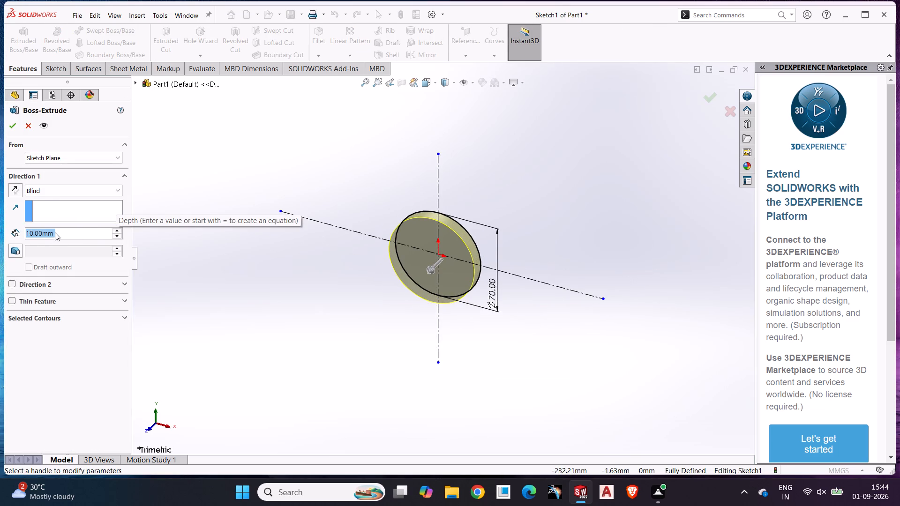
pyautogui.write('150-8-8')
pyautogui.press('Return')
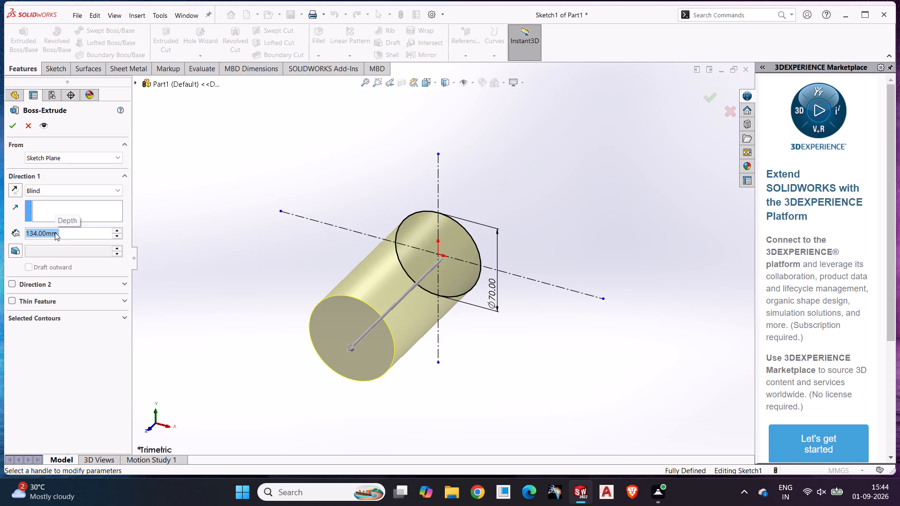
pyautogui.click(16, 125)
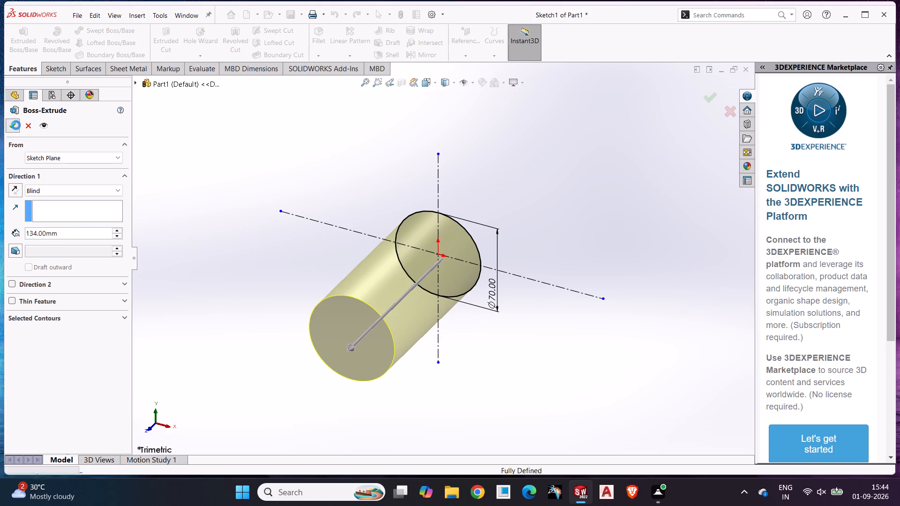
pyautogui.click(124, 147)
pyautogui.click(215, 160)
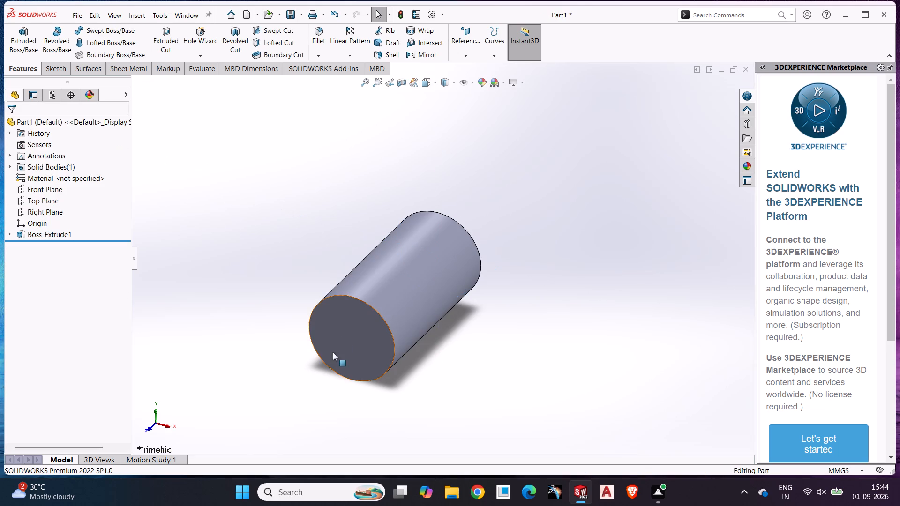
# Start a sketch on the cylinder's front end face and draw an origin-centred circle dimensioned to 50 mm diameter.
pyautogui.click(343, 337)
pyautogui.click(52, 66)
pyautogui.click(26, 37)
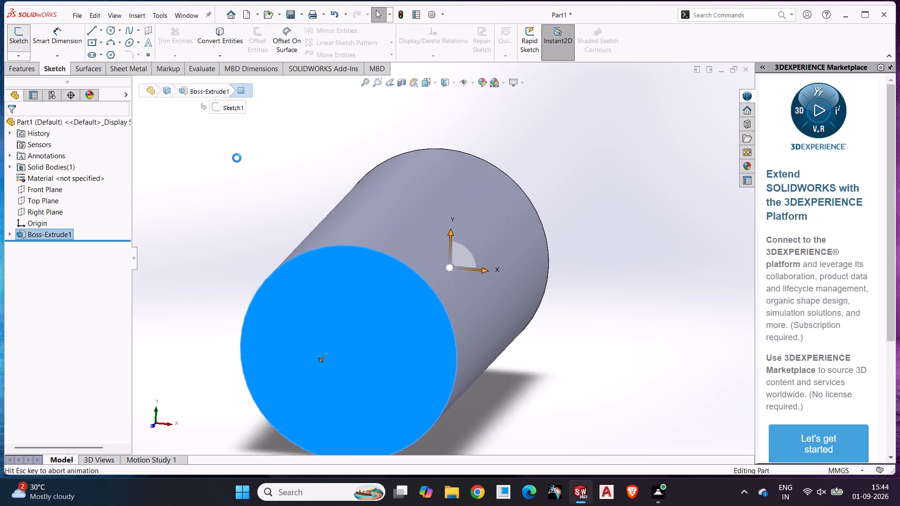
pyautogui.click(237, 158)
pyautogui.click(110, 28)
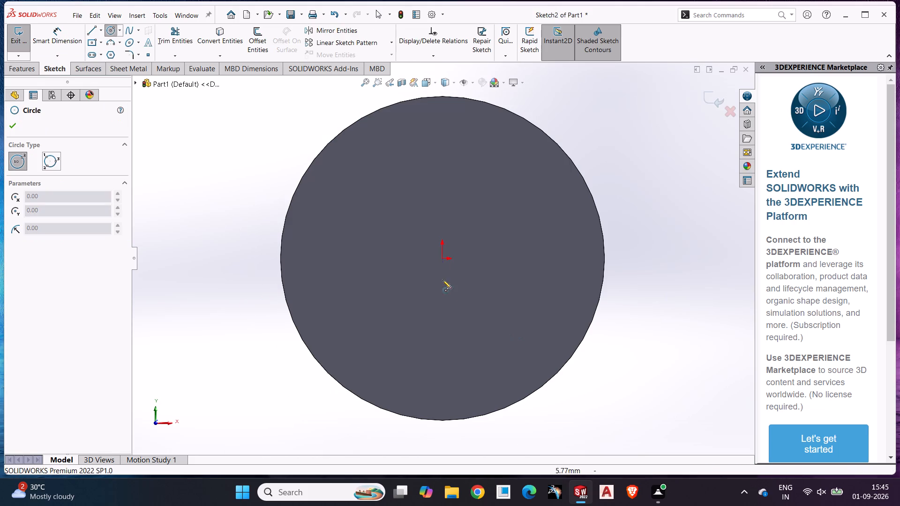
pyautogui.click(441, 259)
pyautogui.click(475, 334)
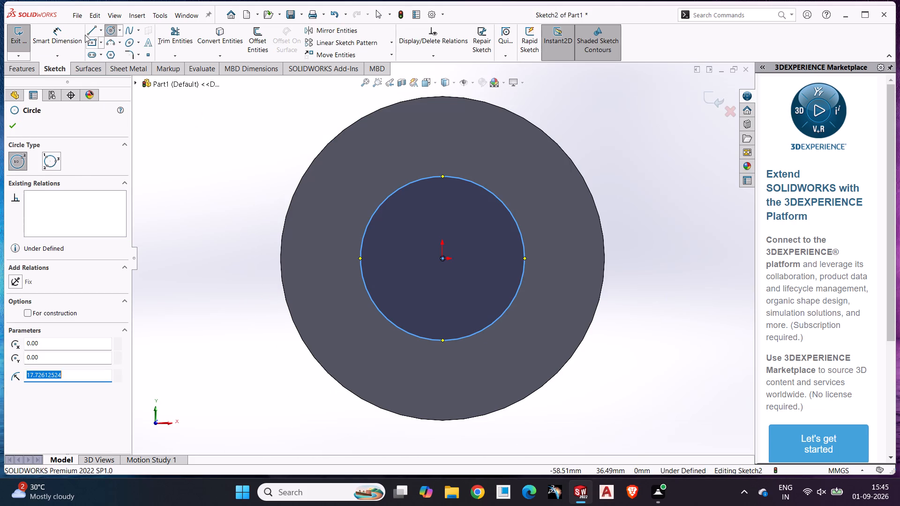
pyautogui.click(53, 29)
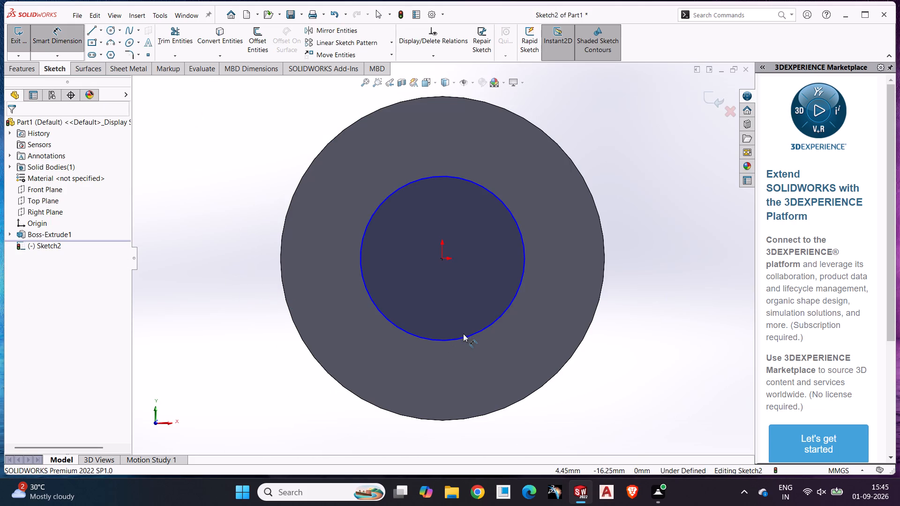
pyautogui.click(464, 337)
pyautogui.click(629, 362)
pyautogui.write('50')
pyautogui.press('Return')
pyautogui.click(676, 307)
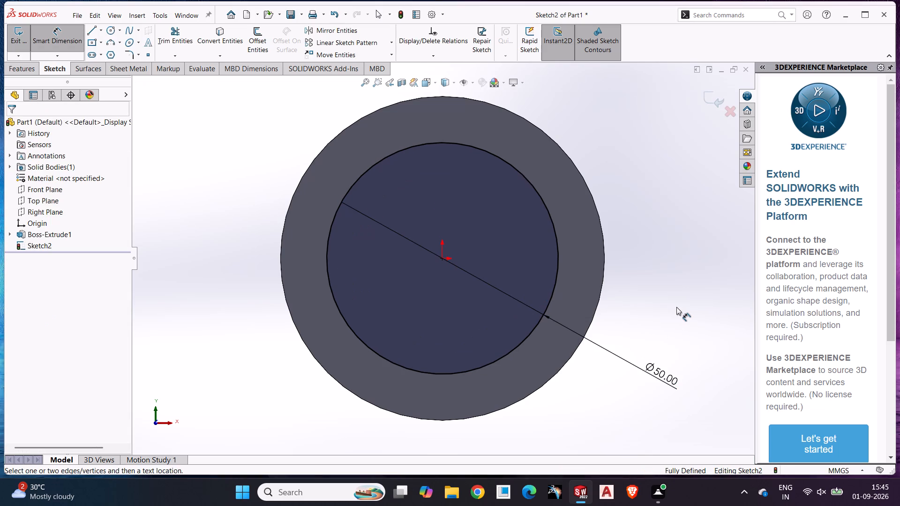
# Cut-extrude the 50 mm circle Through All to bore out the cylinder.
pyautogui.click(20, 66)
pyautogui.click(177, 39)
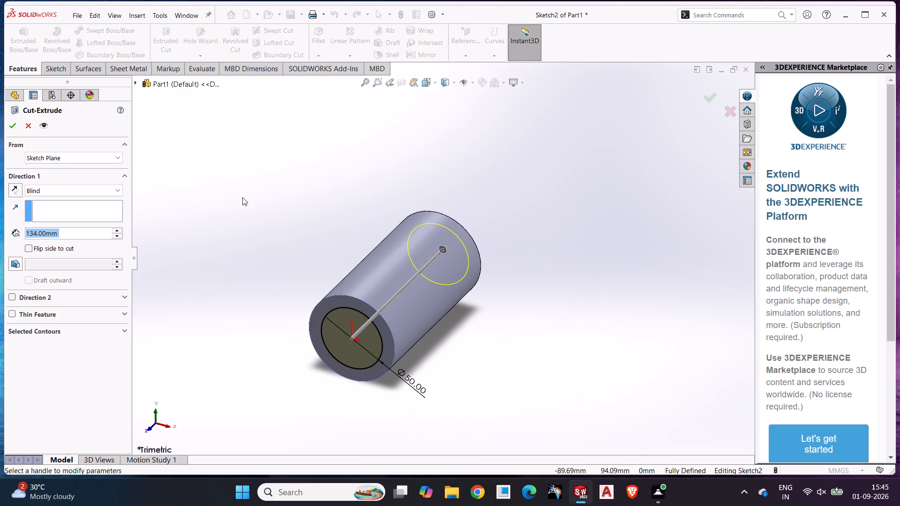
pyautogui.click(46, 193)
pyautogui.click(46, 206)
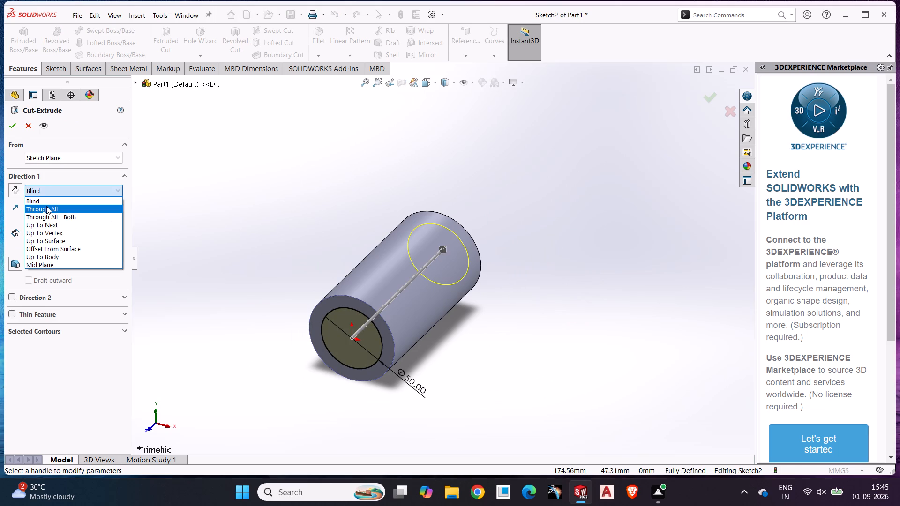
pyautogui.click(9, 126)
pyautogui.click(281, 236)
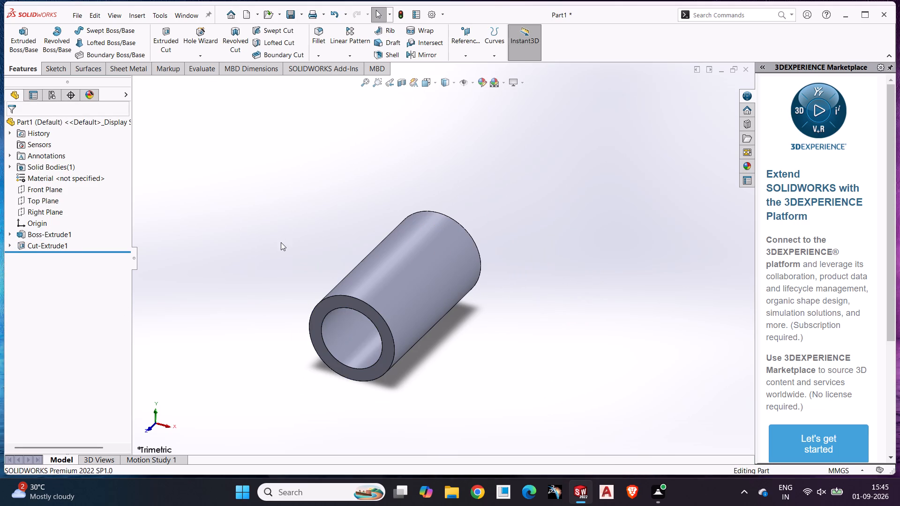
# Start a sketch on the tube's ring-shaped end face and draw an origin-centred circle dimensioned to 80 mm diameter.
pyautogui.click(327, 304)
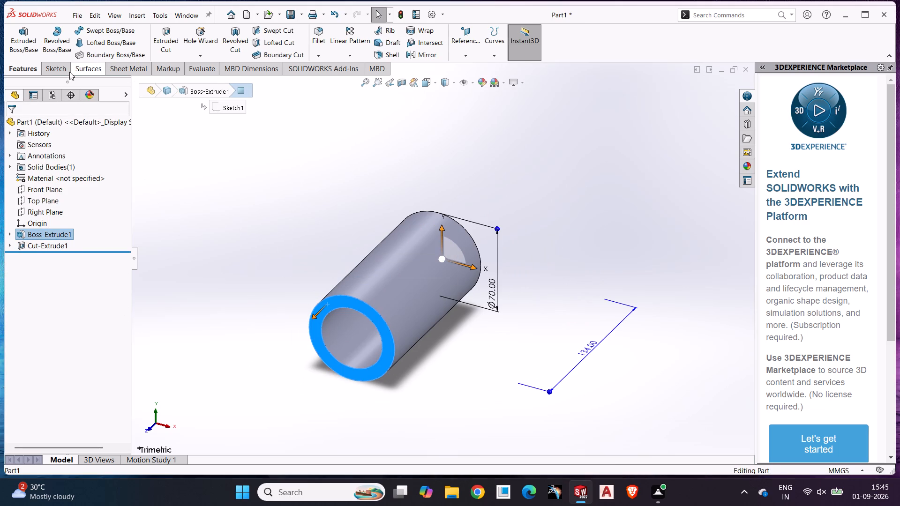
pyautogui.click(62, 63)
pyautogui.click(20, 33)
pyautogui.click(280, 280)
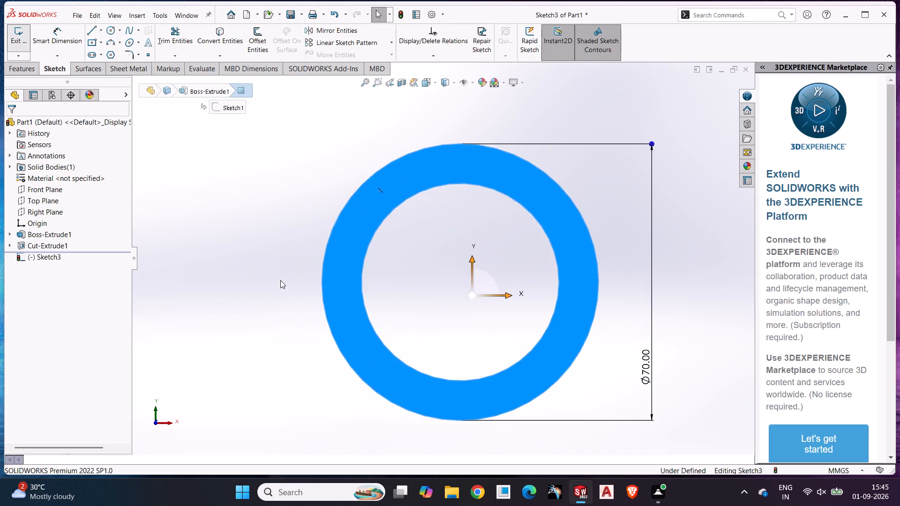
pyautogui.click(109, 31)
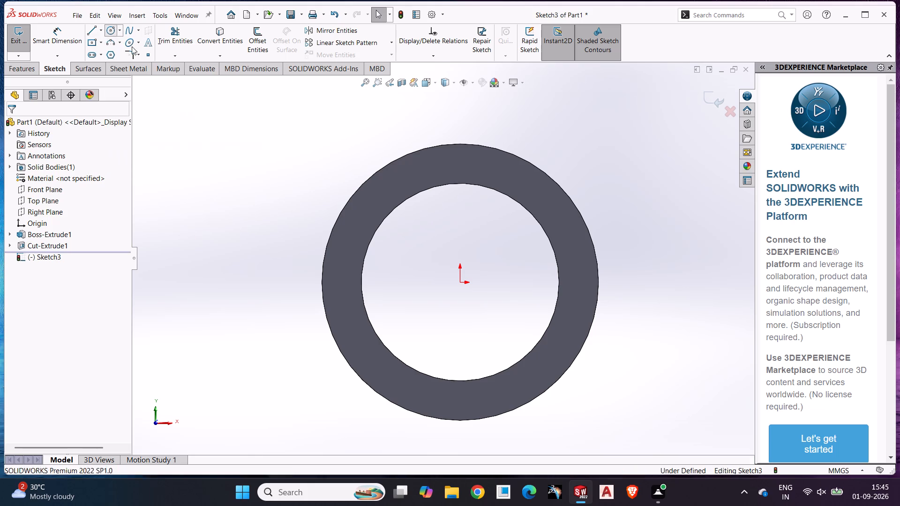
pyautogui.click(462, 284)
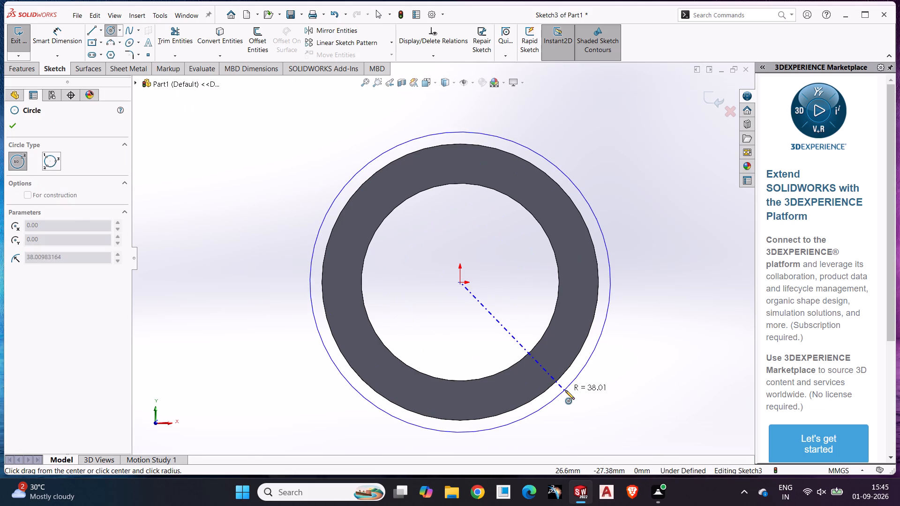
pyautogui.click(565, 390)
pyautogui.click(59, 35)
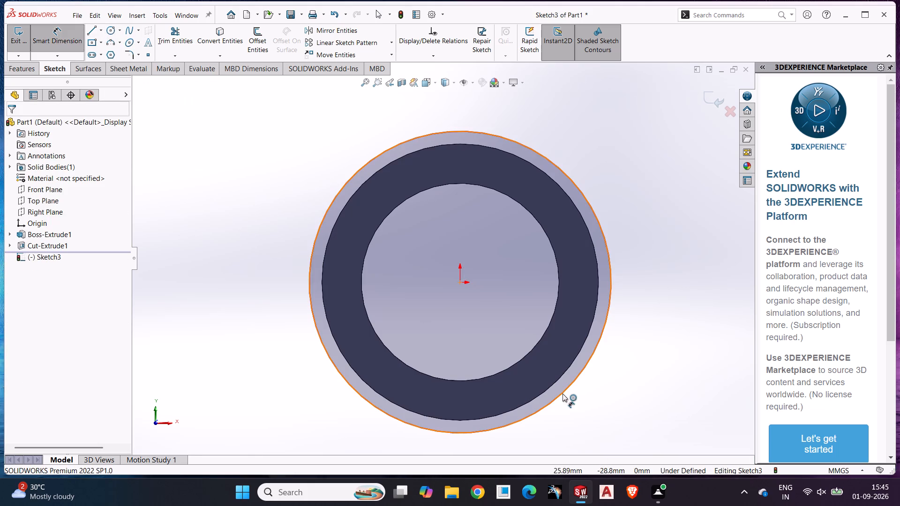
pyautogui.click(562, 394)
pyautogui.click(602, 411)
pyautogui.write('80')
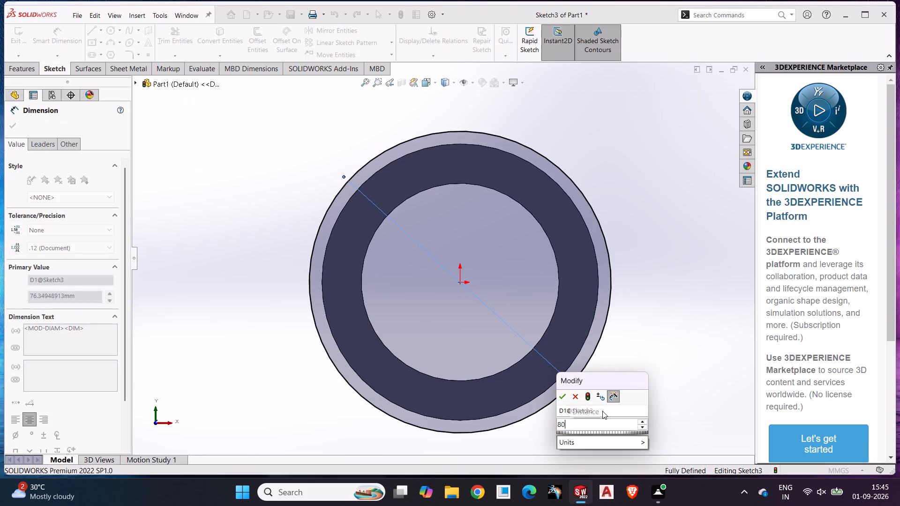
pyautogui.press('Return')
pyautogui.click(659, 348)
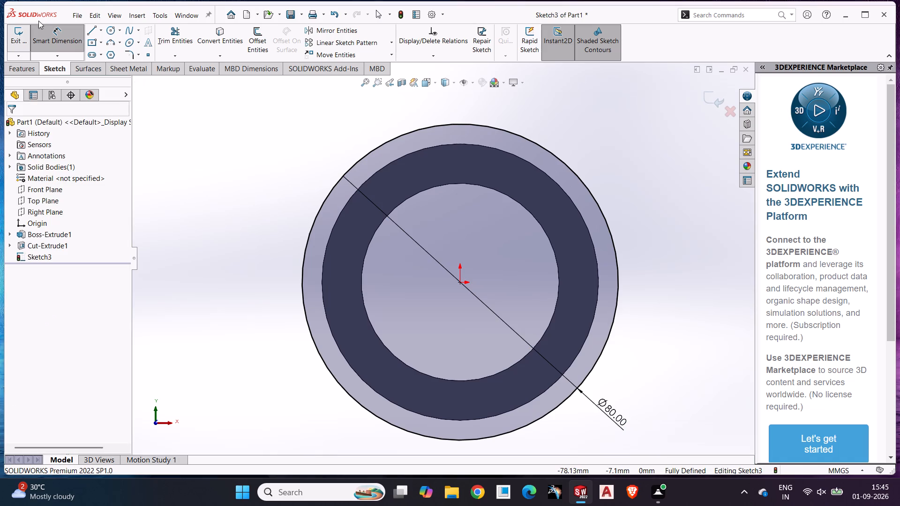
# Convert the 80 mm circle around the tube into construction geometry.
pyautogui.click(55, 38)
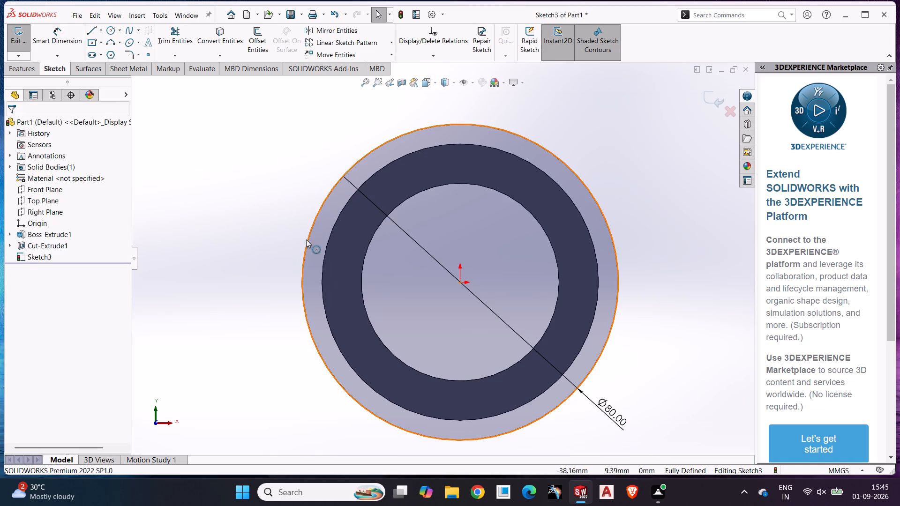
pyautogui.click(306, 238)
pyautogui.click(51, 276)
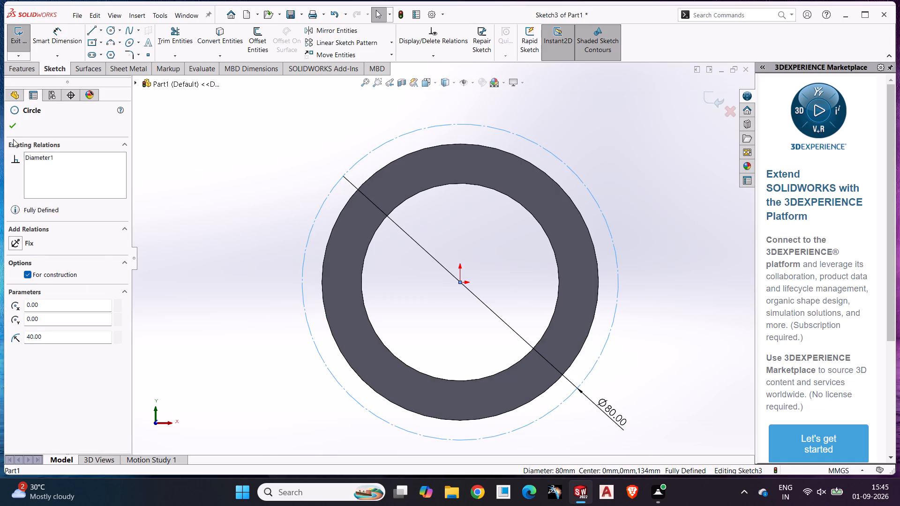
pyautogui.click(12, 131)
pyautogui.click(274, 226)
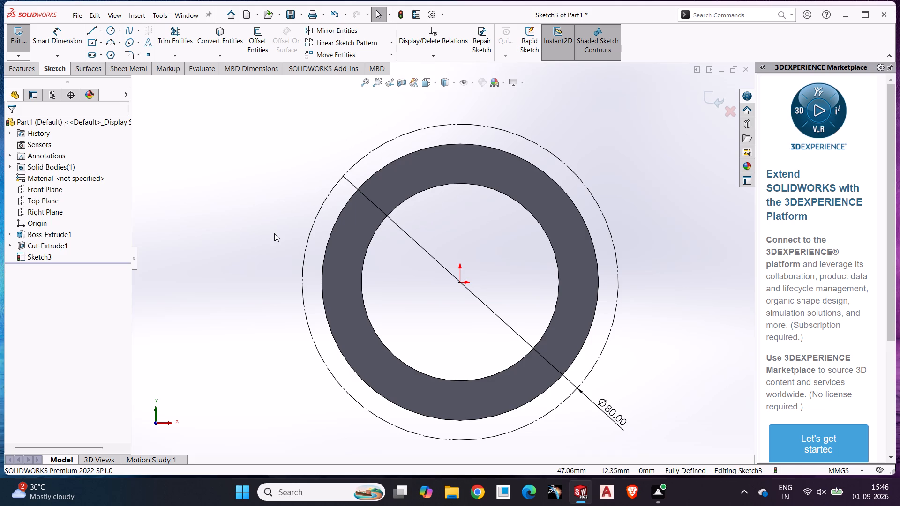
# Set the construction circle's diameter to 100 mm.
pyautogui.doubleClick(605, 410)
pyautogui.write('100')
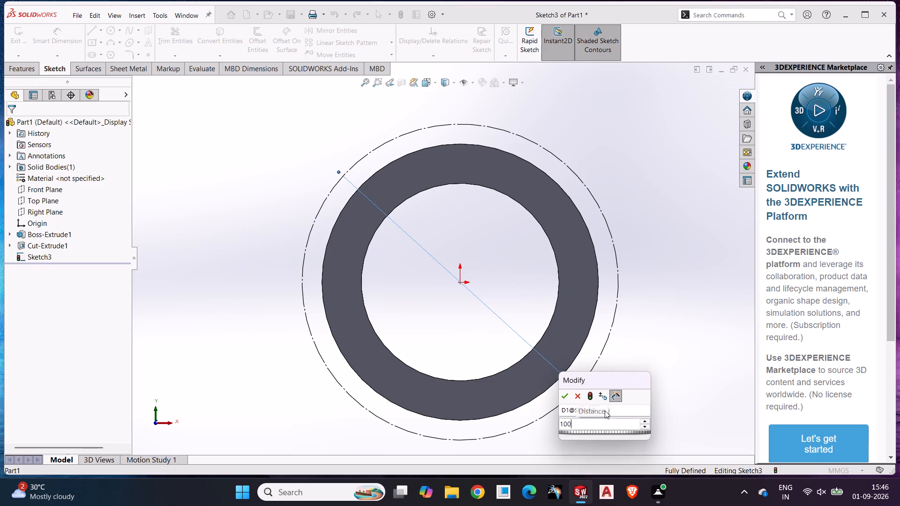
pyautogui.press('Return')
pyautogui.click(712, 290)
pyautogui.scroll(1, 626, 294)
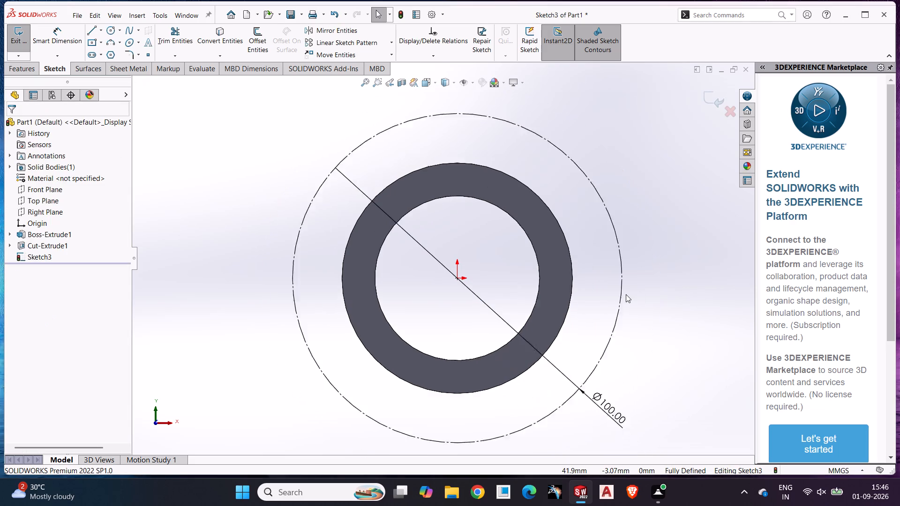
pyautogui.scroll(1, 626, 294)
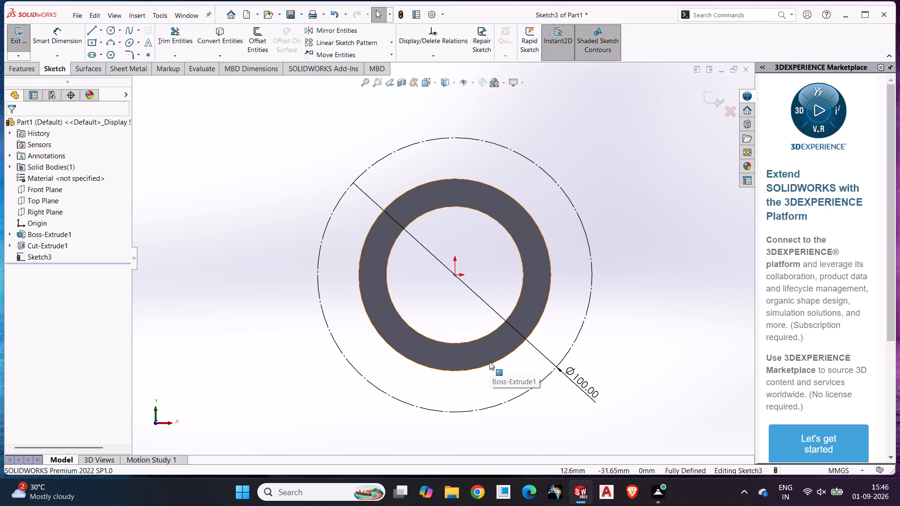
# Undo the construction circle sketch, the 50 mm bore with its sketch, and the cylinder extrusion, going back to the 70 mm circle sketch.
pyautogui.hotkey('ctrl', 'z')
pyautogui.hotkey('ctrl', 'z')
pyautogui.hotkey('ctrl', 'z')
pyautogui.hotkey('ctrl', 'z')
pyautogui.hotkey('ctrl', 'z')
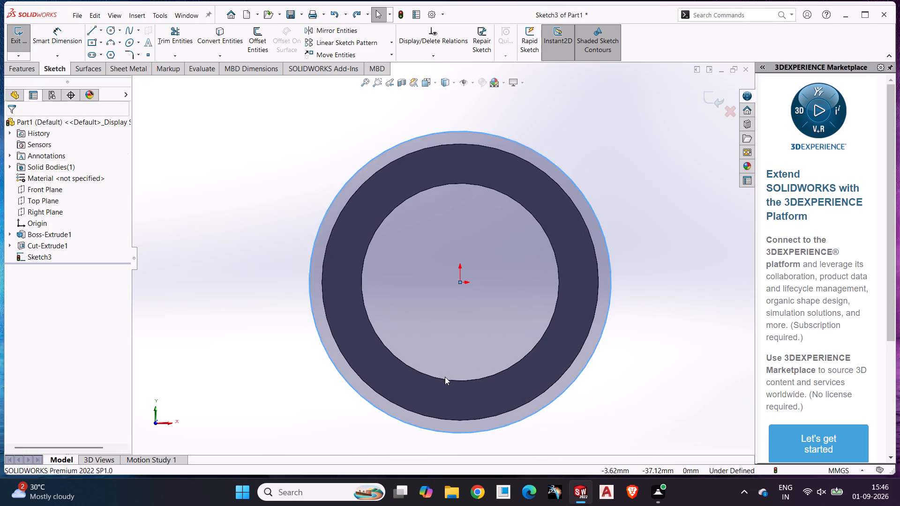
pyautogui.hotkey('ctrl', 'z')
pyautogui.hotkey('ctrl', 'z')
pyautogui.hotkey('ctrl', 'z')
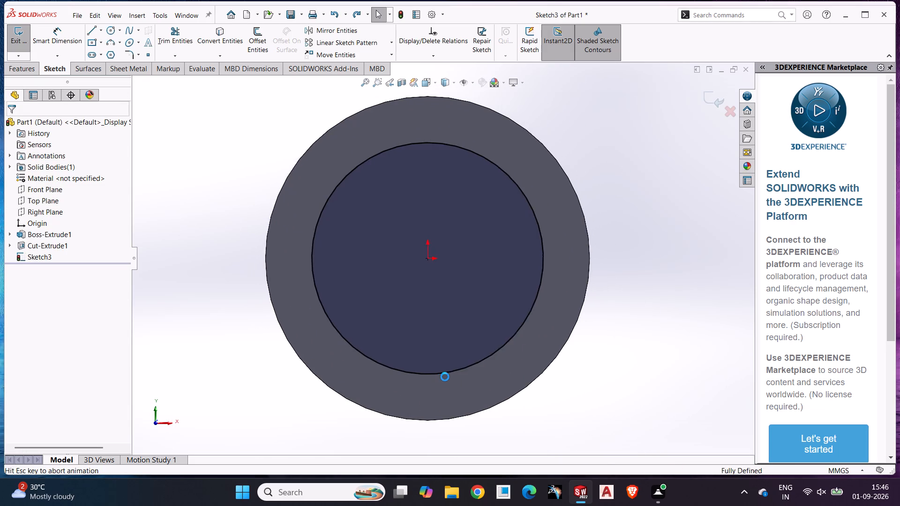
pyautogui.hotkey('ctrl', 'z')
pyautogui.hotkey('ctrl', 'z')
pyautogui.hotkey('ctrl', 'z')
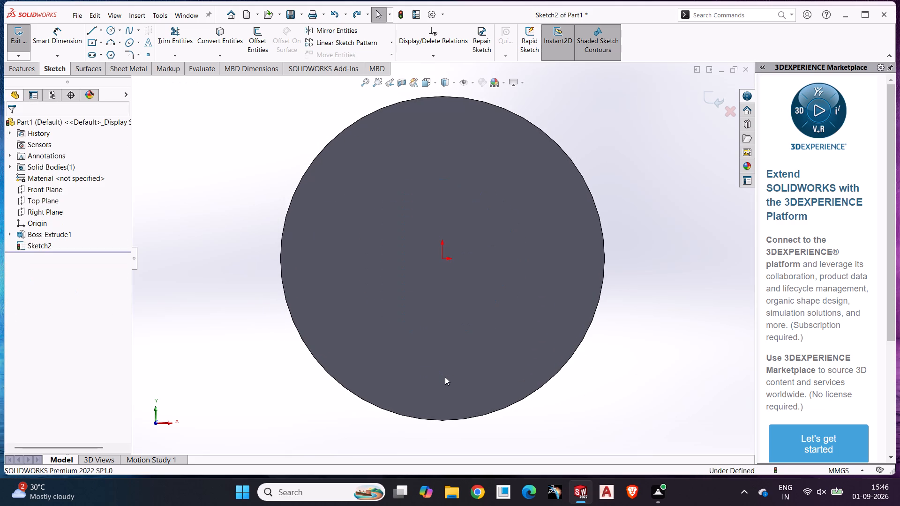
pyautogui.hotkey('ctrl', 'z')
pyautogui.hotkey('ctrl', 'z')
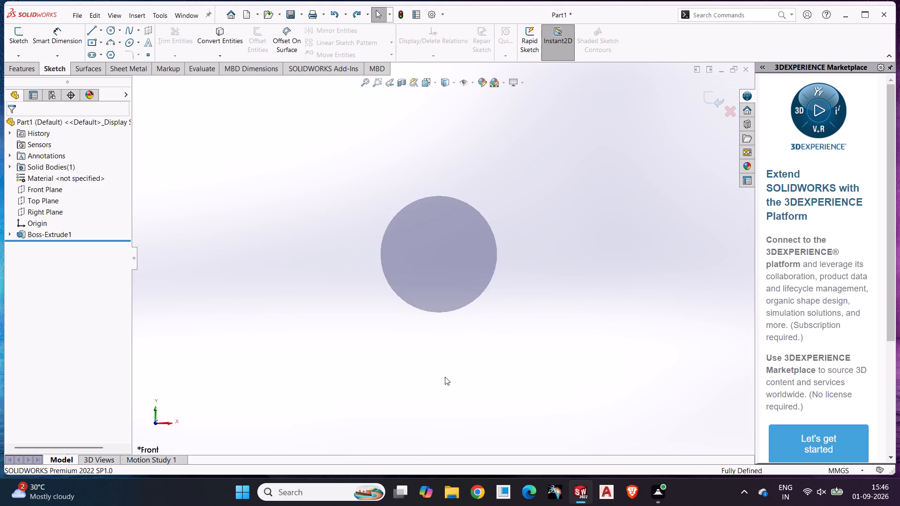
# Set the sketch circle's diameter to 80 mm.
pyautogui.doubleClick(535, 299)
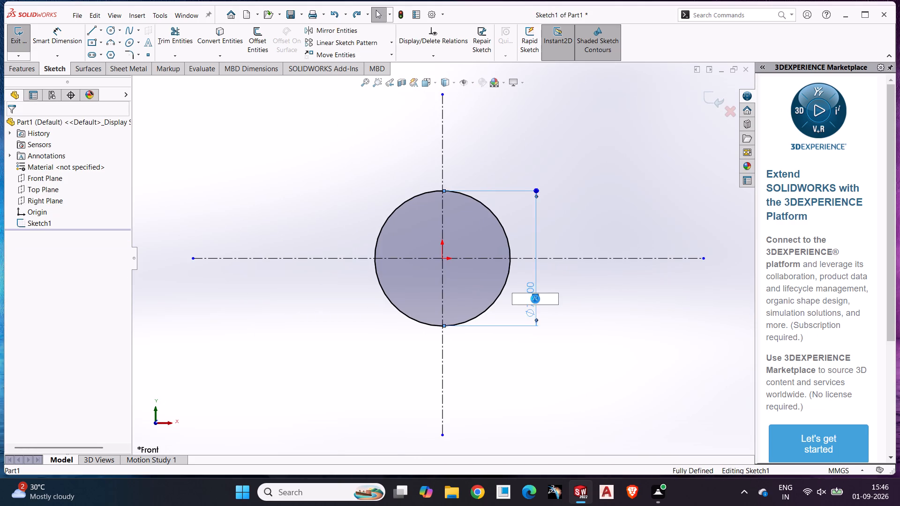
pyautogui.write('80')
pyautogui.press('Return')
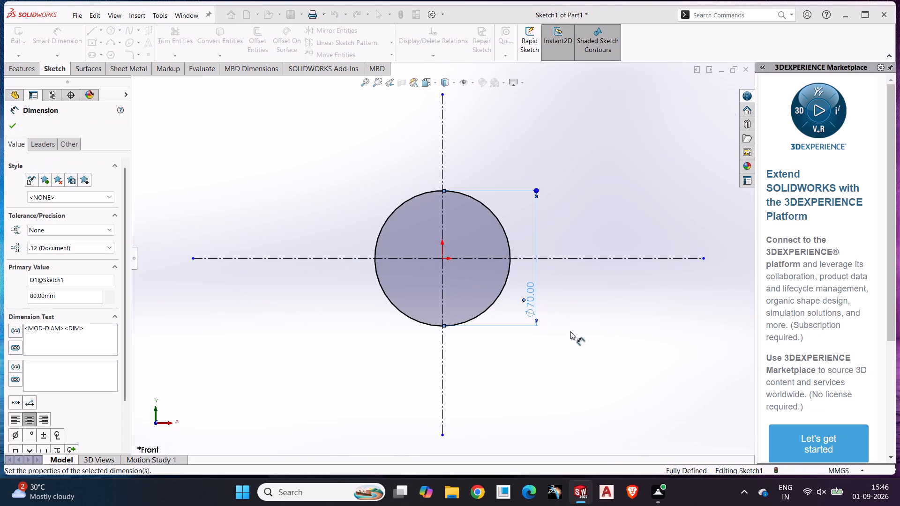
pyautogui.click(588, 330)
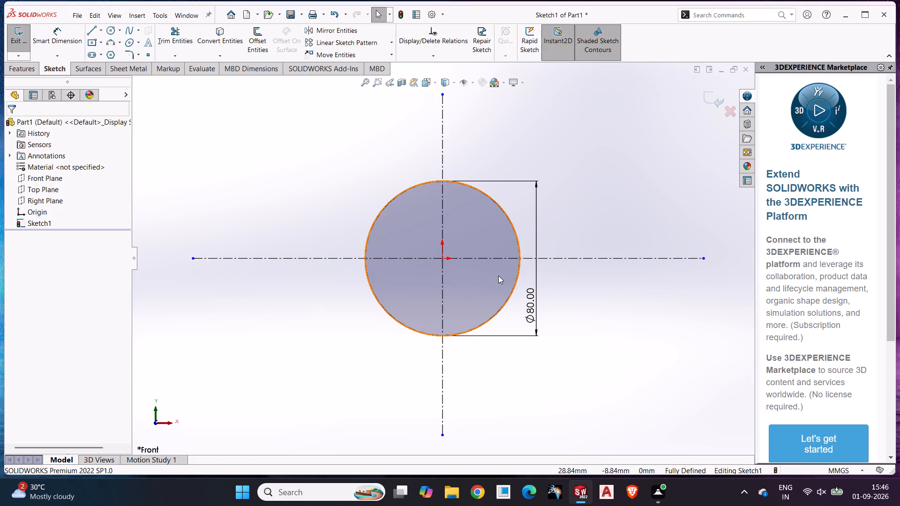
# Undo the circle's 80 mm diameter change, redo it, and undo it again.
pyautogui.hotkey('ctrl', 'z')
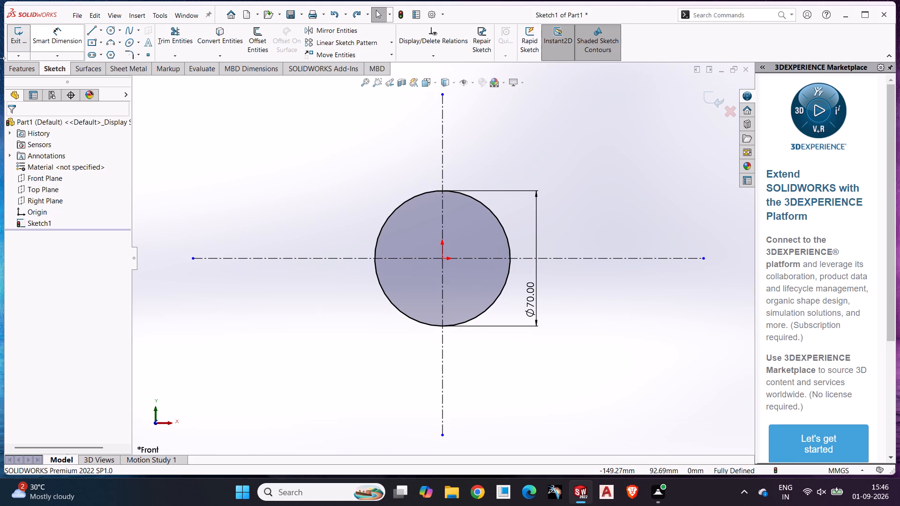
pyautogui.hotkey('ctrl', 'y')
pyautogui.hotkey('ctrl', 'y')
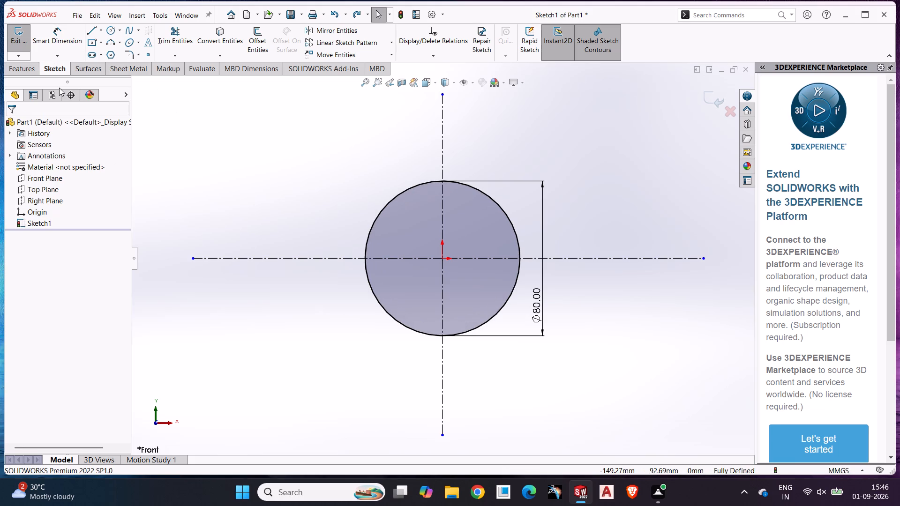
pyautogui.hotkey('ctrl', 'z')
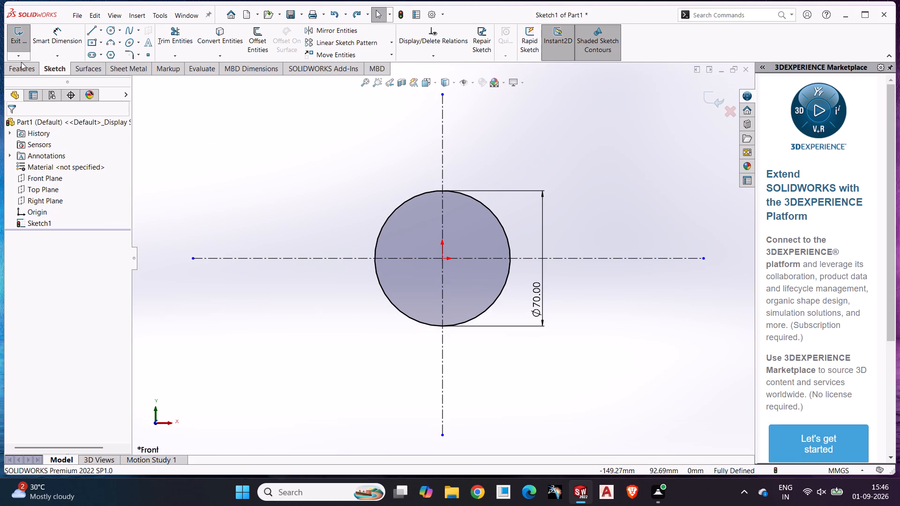
# Extrude the 70 mm circle as a blind boss with a depth of 134 mm.
pyautogui.click(26, 67)
pyautogui.click(37, 43)
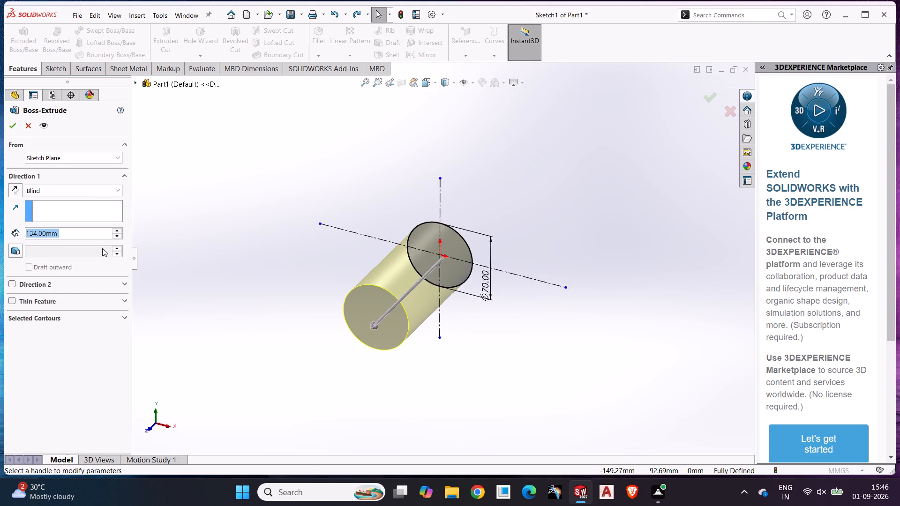
pyautogui.click(4, 113)
pyautogui.click(13, 124)
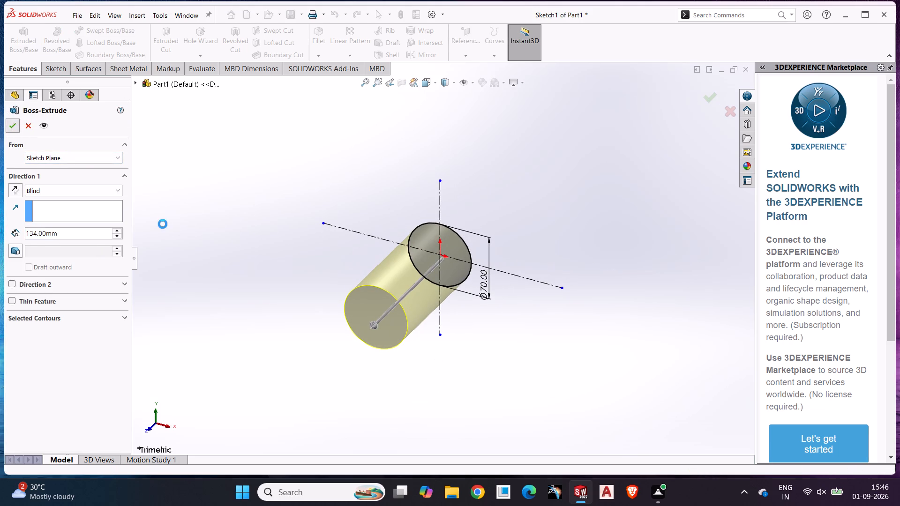
# Start a sketch on the cylinder's front end face and draw an origin-centred circle dimensioned to 50 mm diameter.
pyautogui.click(371, 307)
pyautogui.click(60, 73)
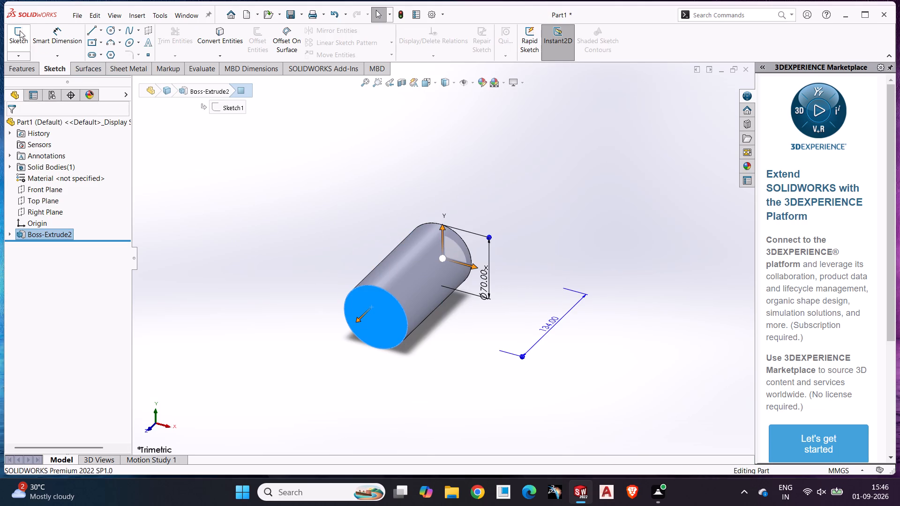
pyautogui.click(20, 30)
pyautogui.click(236, 191)
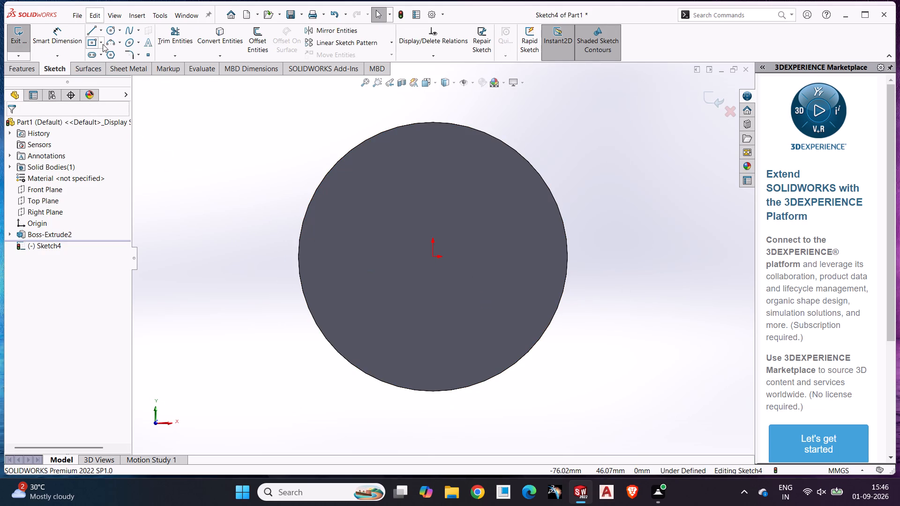
pyautogui.click(112, 29)
pyautogui.click(433, 257)
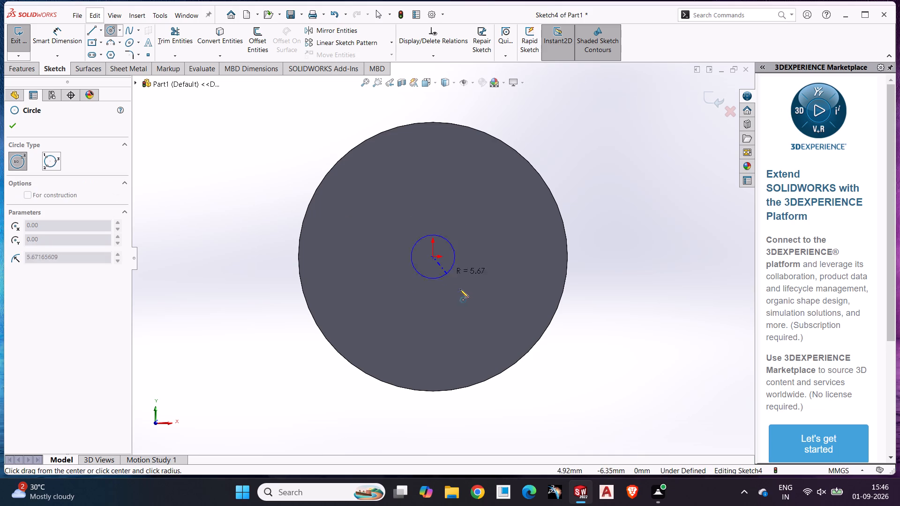
pyautogui.click(465, 299)
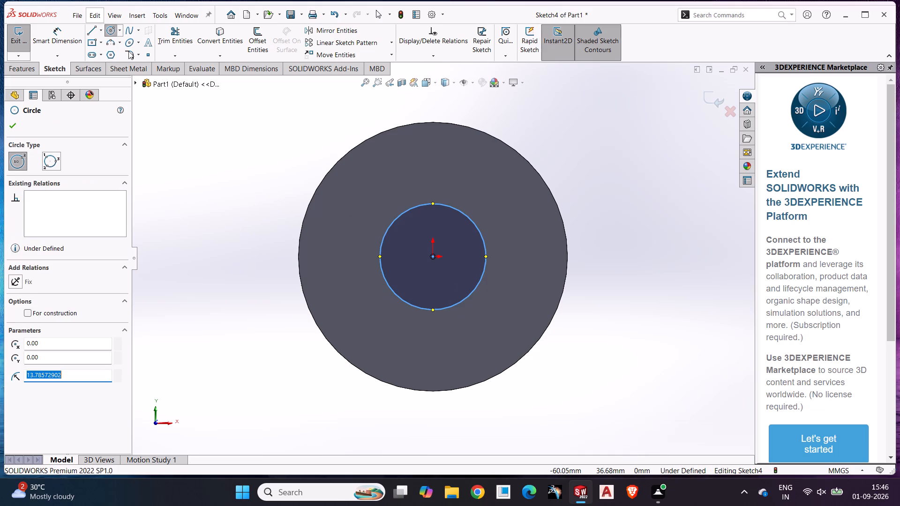
pyautogui.click(70, 39)
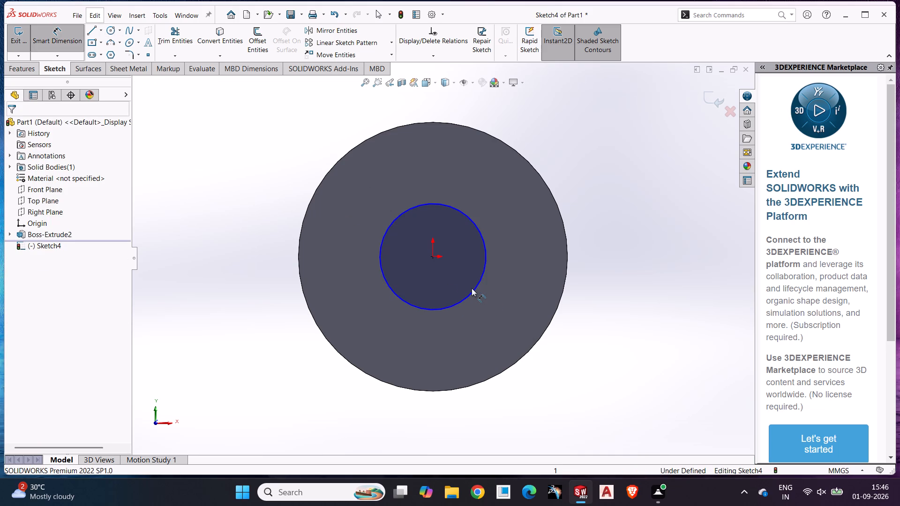
pyautogui.click(472, 288)
pyautogui.click(483, 280)
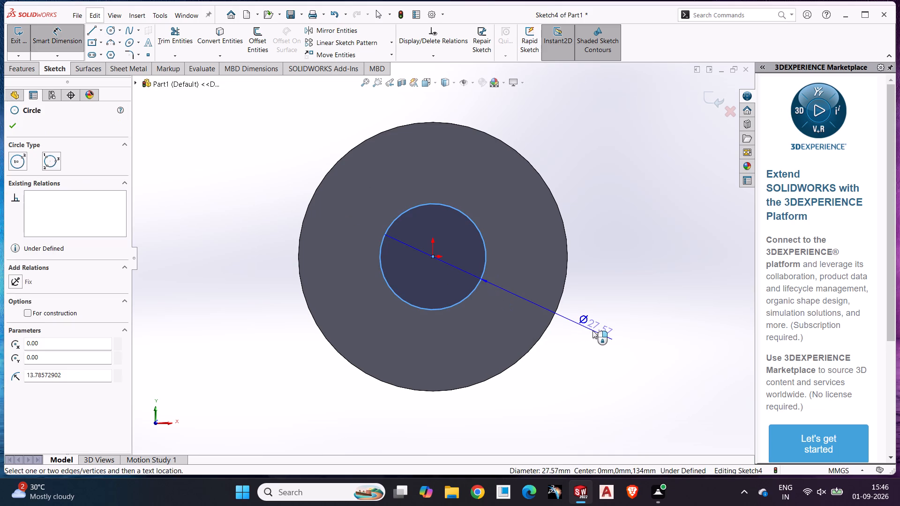
pyautogui.click(592, 330)
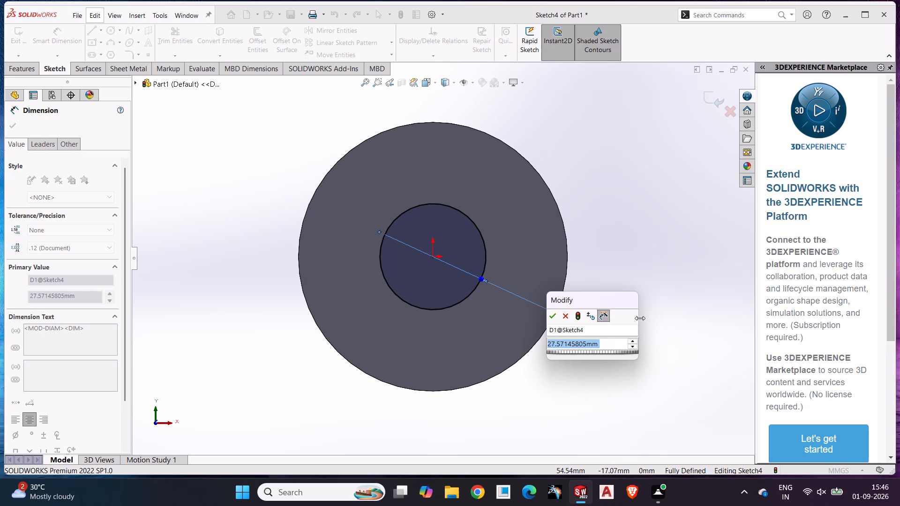
pyautogui.write('50')
pyautogui.press('Return')
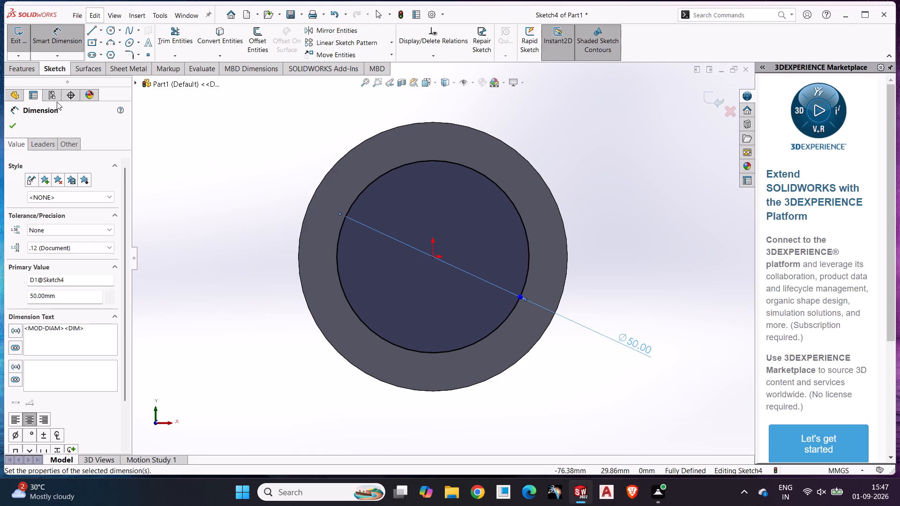
# Cut-extrude the 50 mm circle 134 mm deep through the cylinder.
pyautogui.click(27, 67)
pyautogui.click(159, 37)
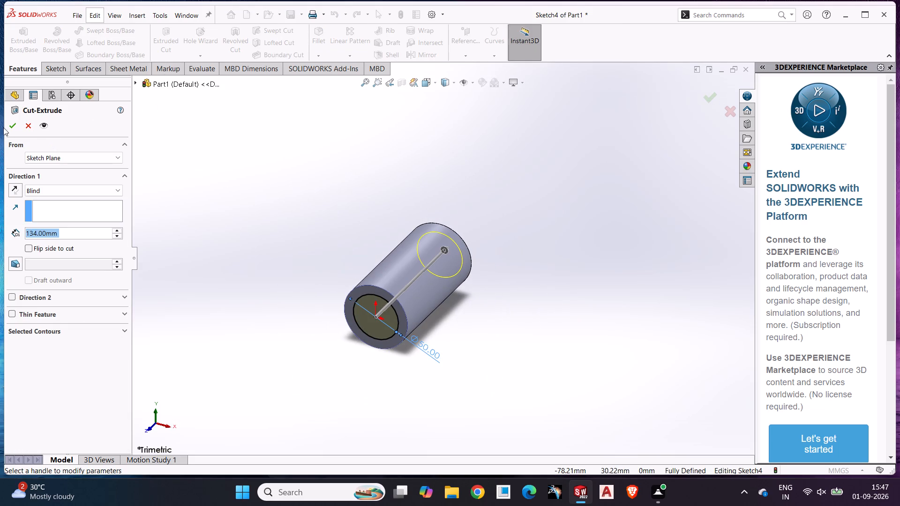
pyautogui.click(7, 127)
# Start a sketch on the tube's ring-shaped end face and draw an origin-centred circle dimensioned to 120 mm diameter.
pyautogui.click(371, 290)
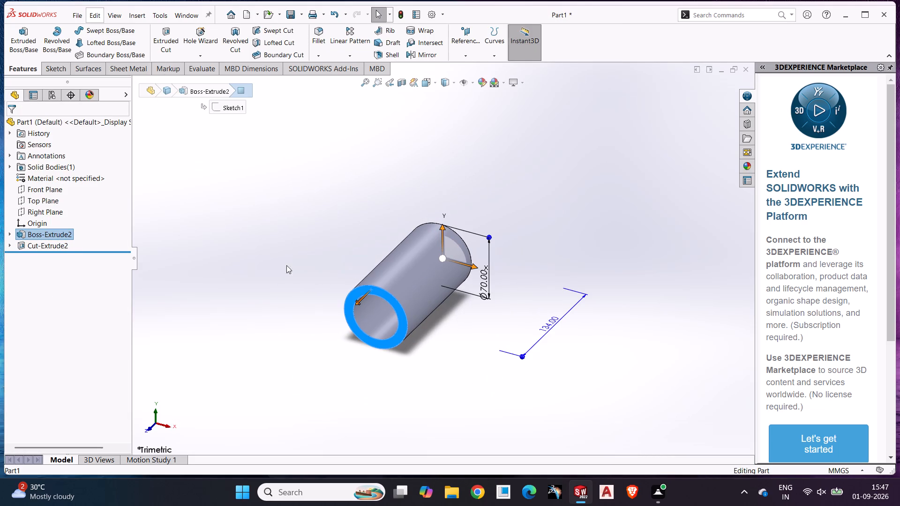
pyautogui.click(59, 72)
pyautogui.click(20, 28)
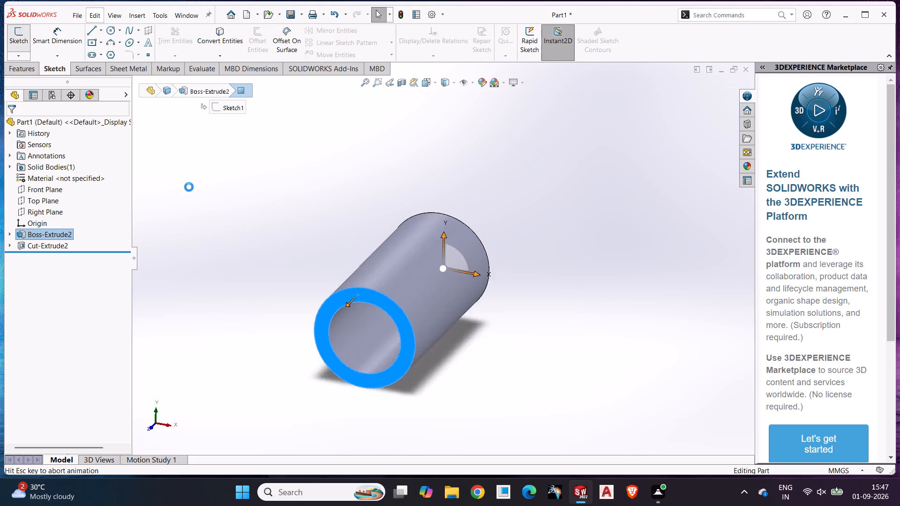
pyautogui.click(231, 250)
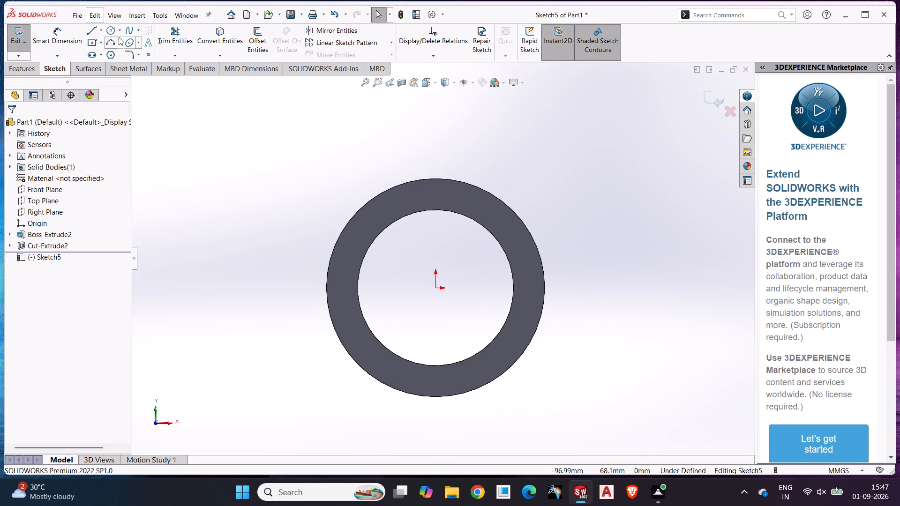
pyautogui.click(112, 29)
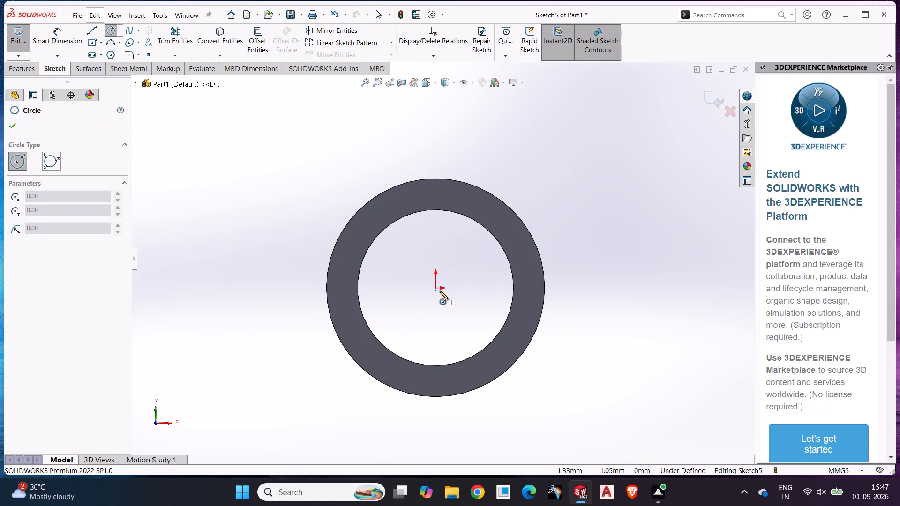
pyautogui.click(434, 289)
pyautogui.click(577, 369)
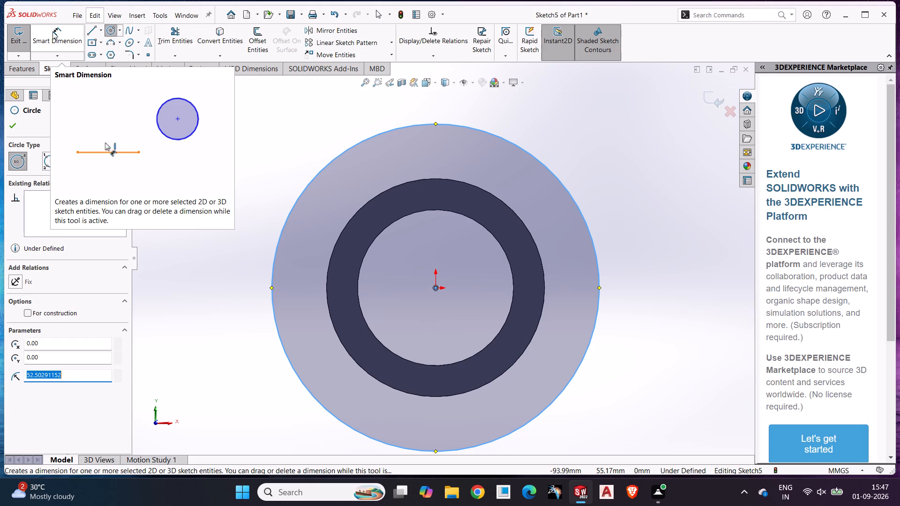
pyautogui.click(65, 41)
pyautogui.click(569, 381)
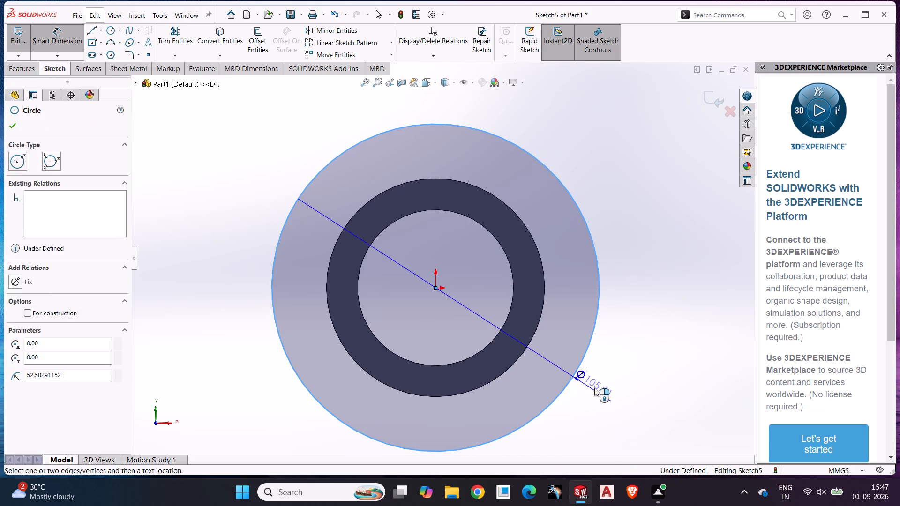
pyautogui.click(595, 388)
pyautogui.write('120')
pyautogui.press('Return')
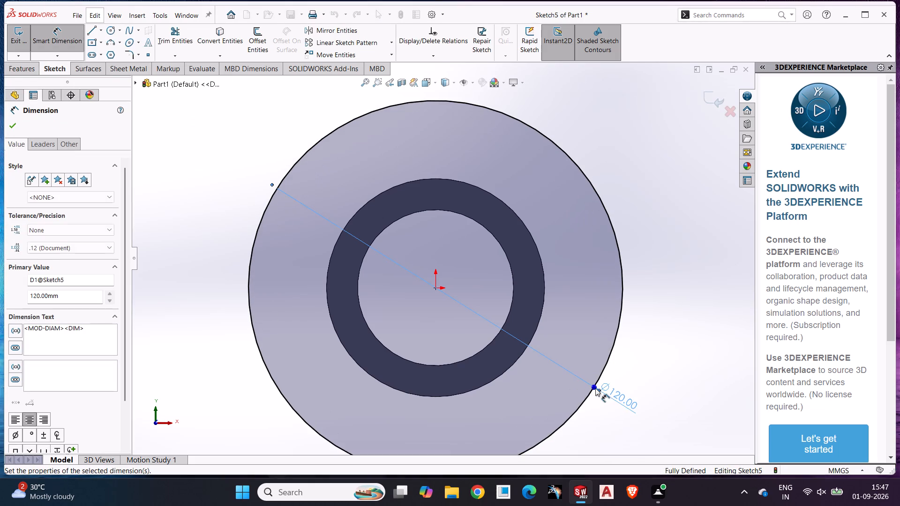
pyautogui.click(648, 377)
pyautogui.scroll(3, 648, 377)
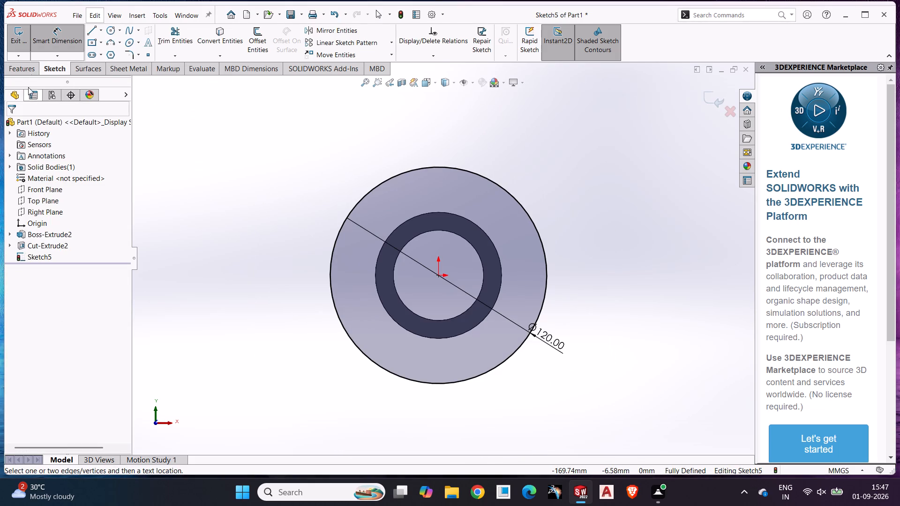
# Extrude the 120 mm circle 8 mm outward as a flange merged with the tube.
pyautogui.click(30, 68)
pyautogui.click(33, 57)
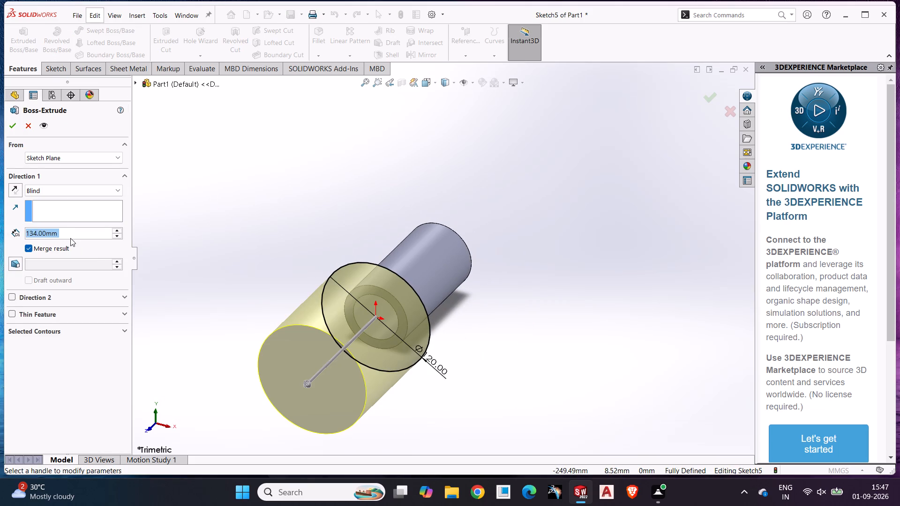
pyautogui.press('8')
pyautogui.press('Return')
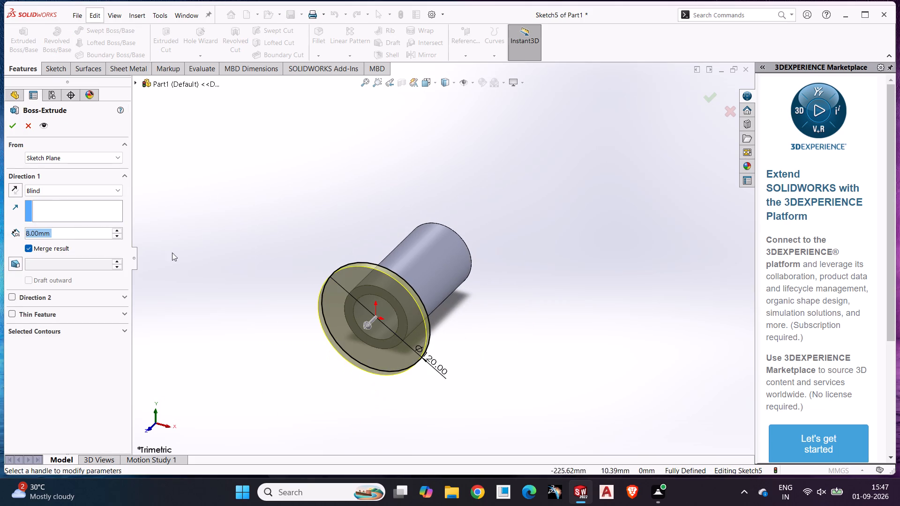
pyautogui.click(12, 125)
pyautogui.click(239, 227)
# Start a sketch on the flange face closing off the bore and convert that face's circular boundary into sketch geometry.
pyautogui.moveTo(249, 238); pyautogui.dragTo(304, 169, button='middle')
pyautogui.moveTo(309, 274); pyautogui.dragTo(457, 319, button='middle')
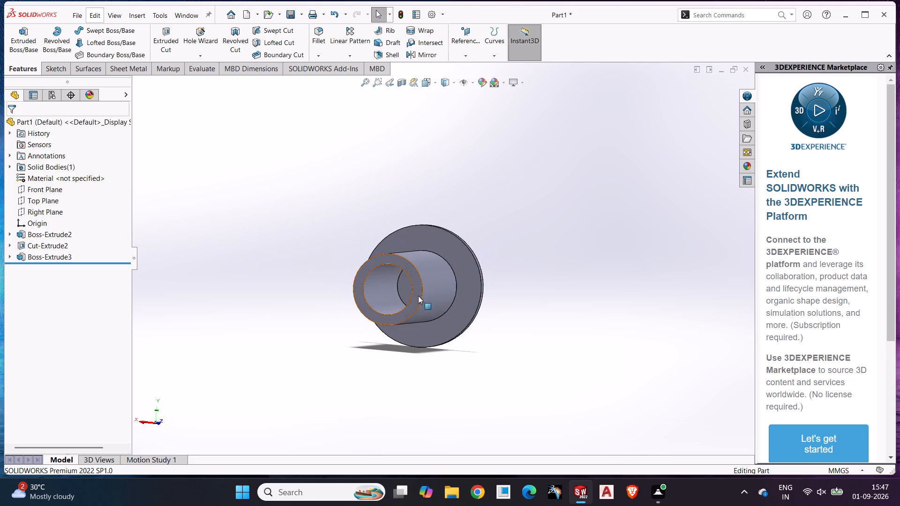
pyautogui.moveTo(346, 292); pyautogui.dragTo(383, 305, button='middle')
pyautogui.moveTo(416, 304); pyautogui.dragTo(392, 294, button='middle')
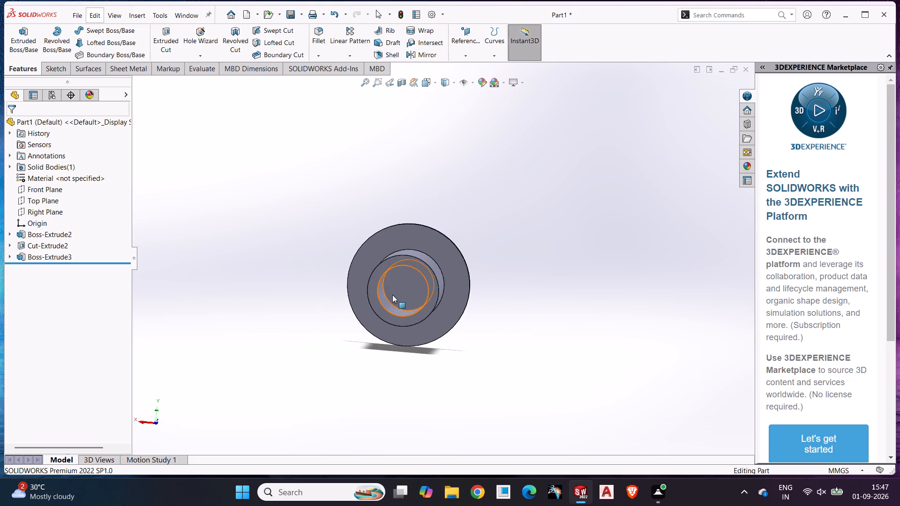
pyautogui.click(404, 295)
pyautogui.click(53, 67)
pyautogui.click(12, 38)
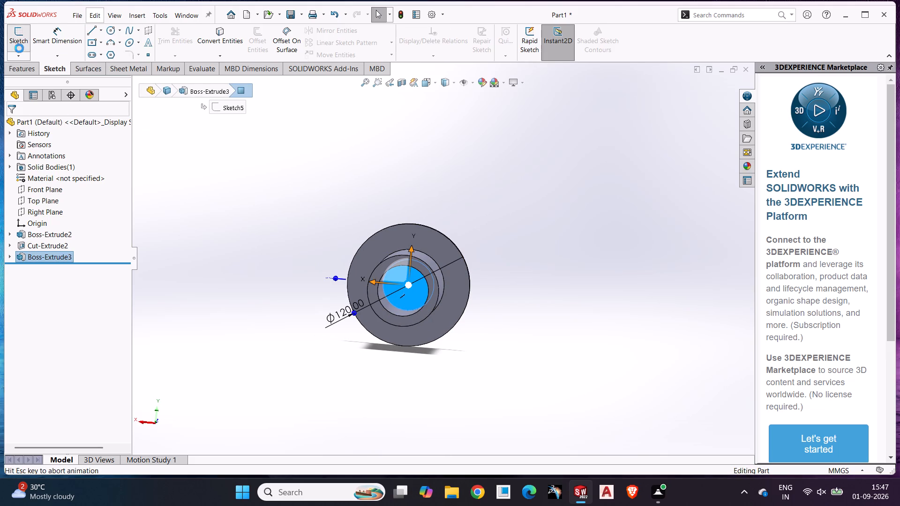
pyautogui.click(200, 224)
pyautogui.click(442, 266)
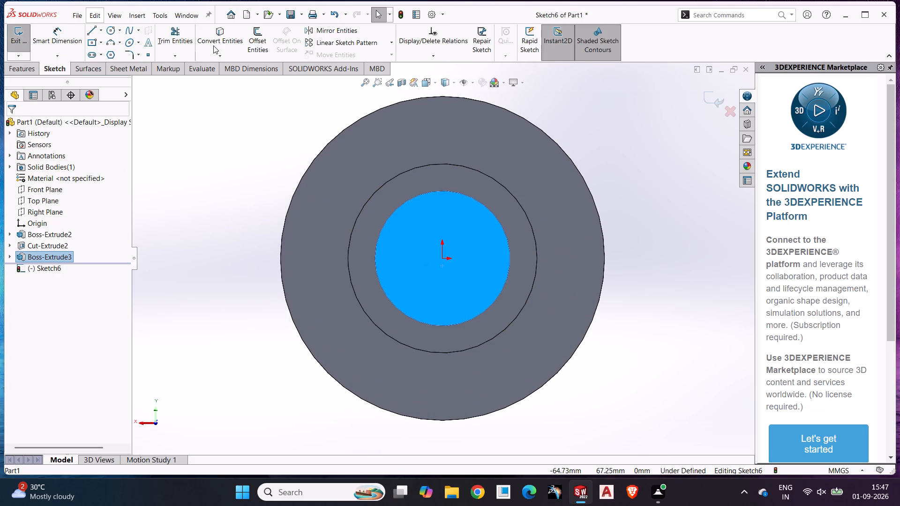
pyautogui.click(213, 45)
pyautogui.click(251, 197)
# Cut-extrude the converted bore circle 8 mm deep through the flange.
pyautogui.click(29, 70)
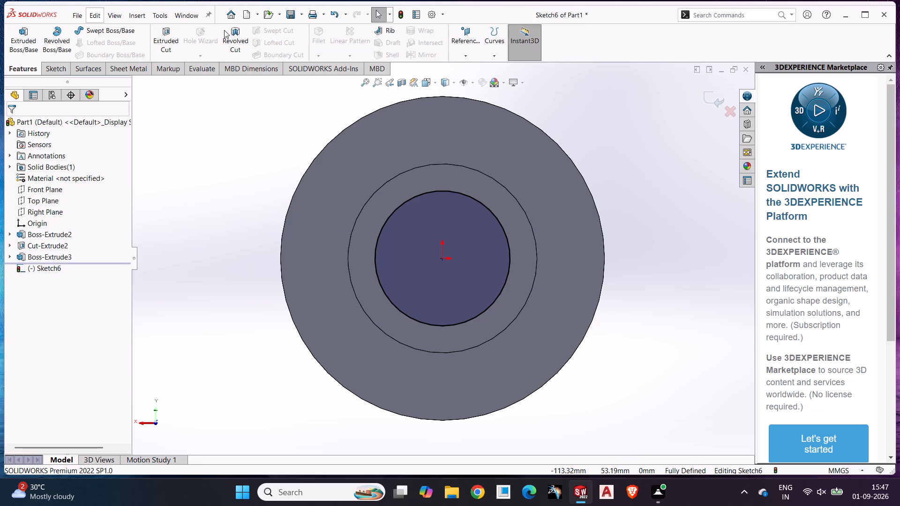
pyautogui.click(162, 38)
pyautogui.moveTo(447, 188); pyautogui.dragTo(386, 223, button='middle')
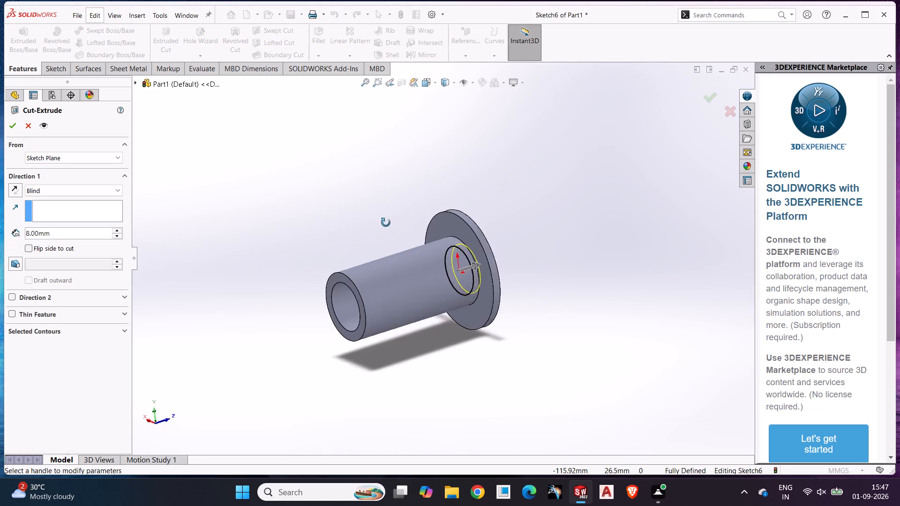
pyautogui.moveTo(386, 223); pyautogui.dragTo(341, 259, button='middle')
pyautogui.click(14, 124)
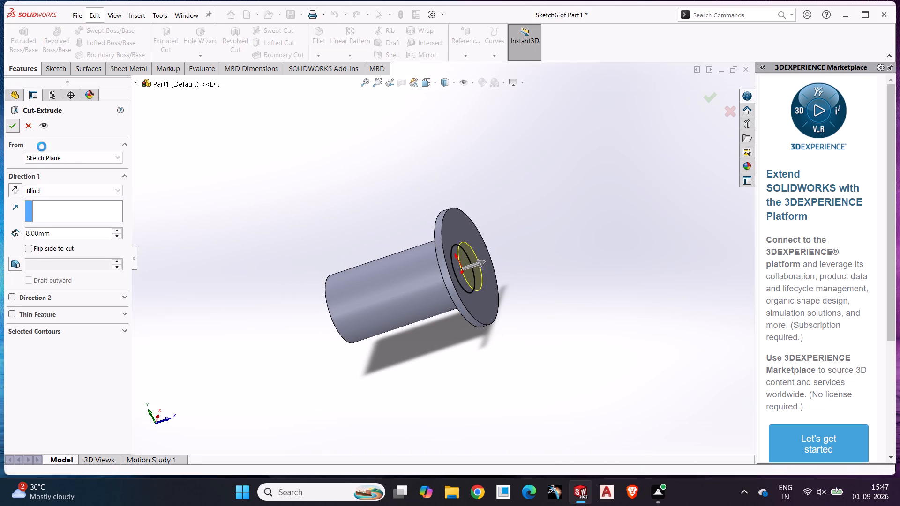
pyautogui.click(246, 209)
# Start a sketch on the flange's outer ring-shaped face, viewed face-on.
pyautogui.moveTo(272, 218); pyautogui.dragTo(203, 238, button='middle')
pyautogui.click(373, 290)
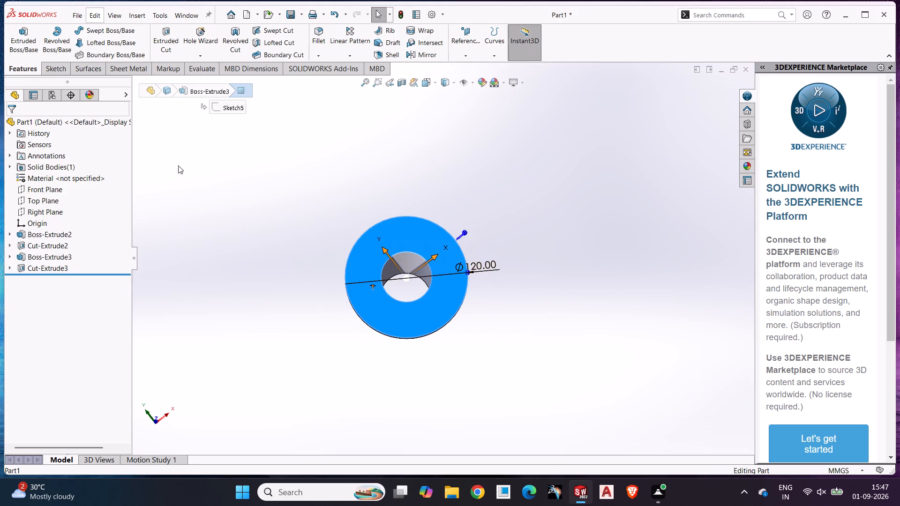
pyautogui.click(57, 72)
pyautogui.moveTo(10, 31); pyautogui.dragTo(16, 34)
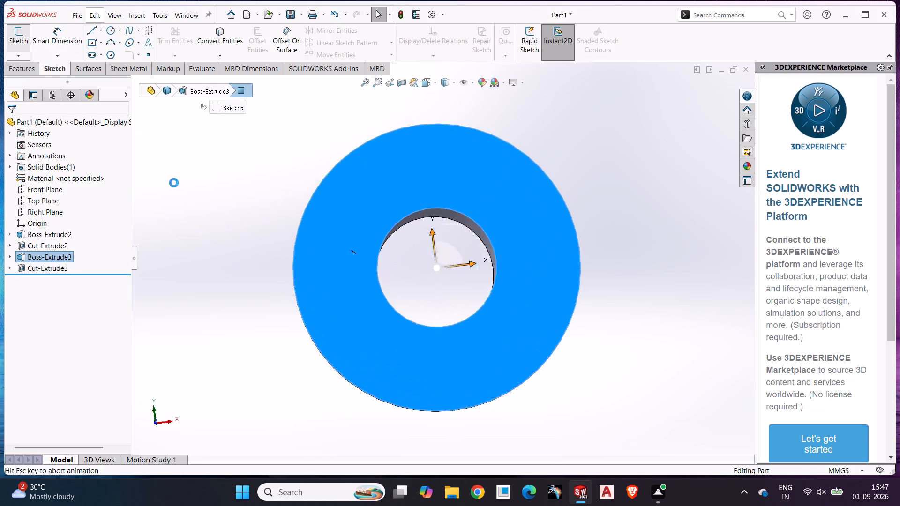
pyautogui.click(174, 183)
# Draw a vertical centerline about 143 mm long through the origin, extending past the flange's edge at both ends.
pyautogui.click(100, 34)
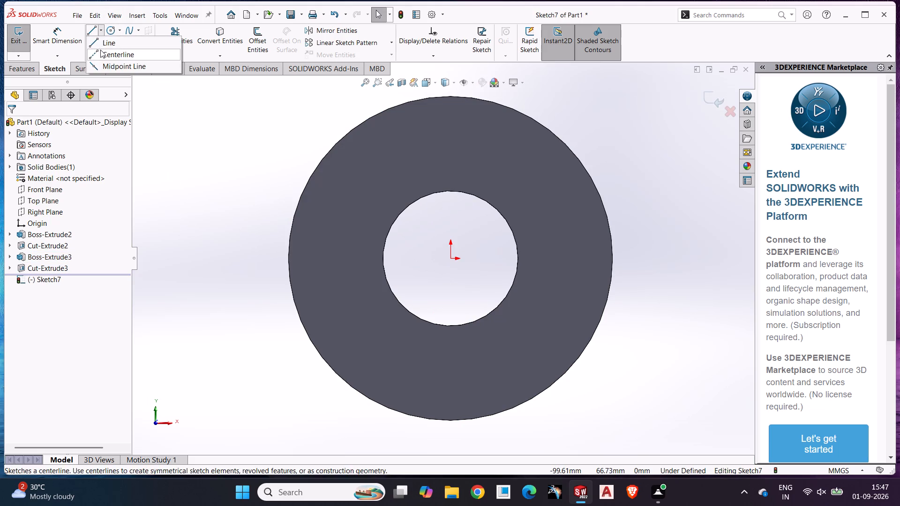
pyautogui.click(100, 50)
pyautogui.scroll(1, 441, 145)
pyautogui.click(445, 97)
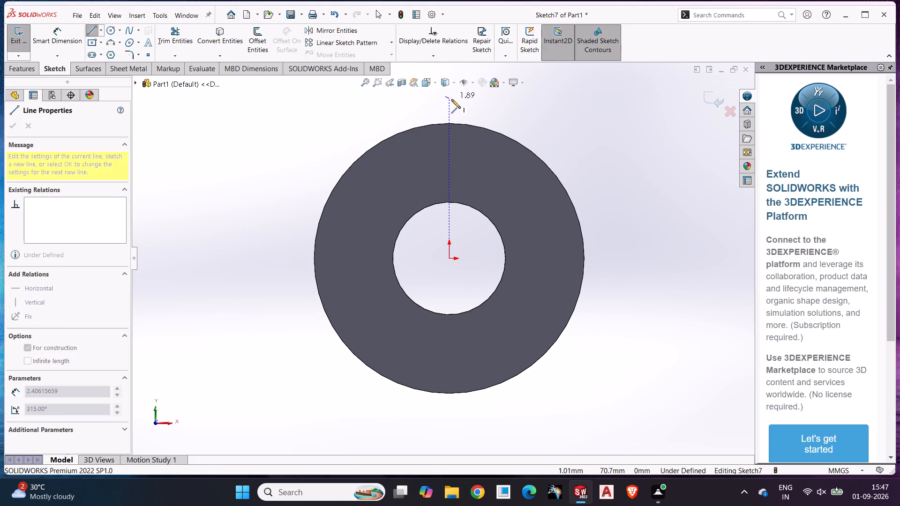
pyautogui.press('Escape')
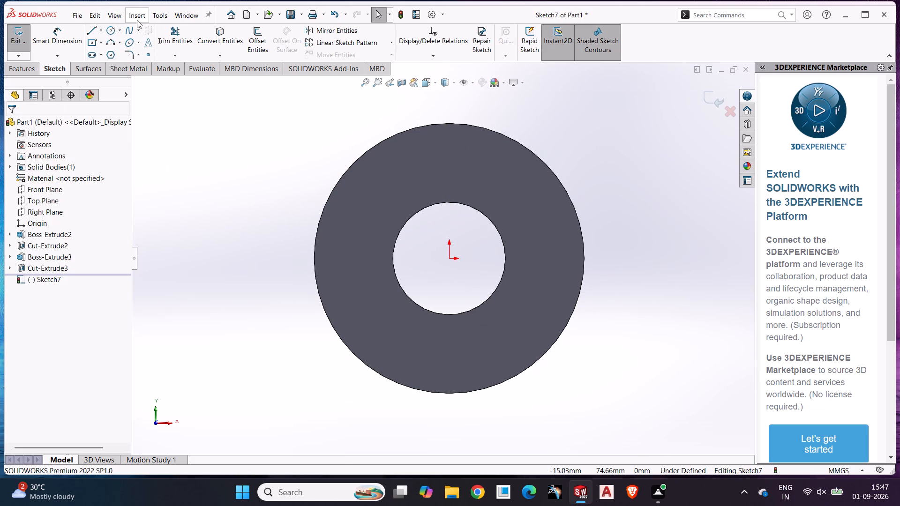
pyautogui.click(103, 32)
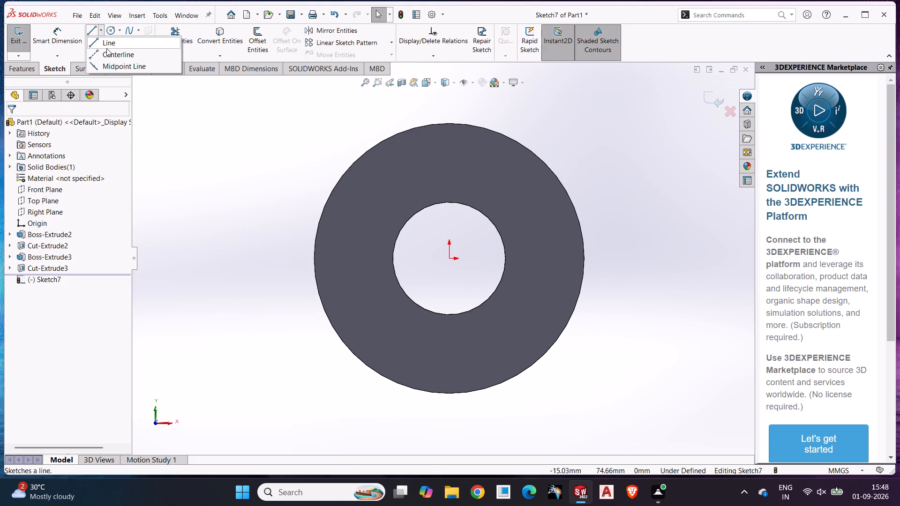
pyautogui.click(108, 51)
pyautogui.click(447, 95)
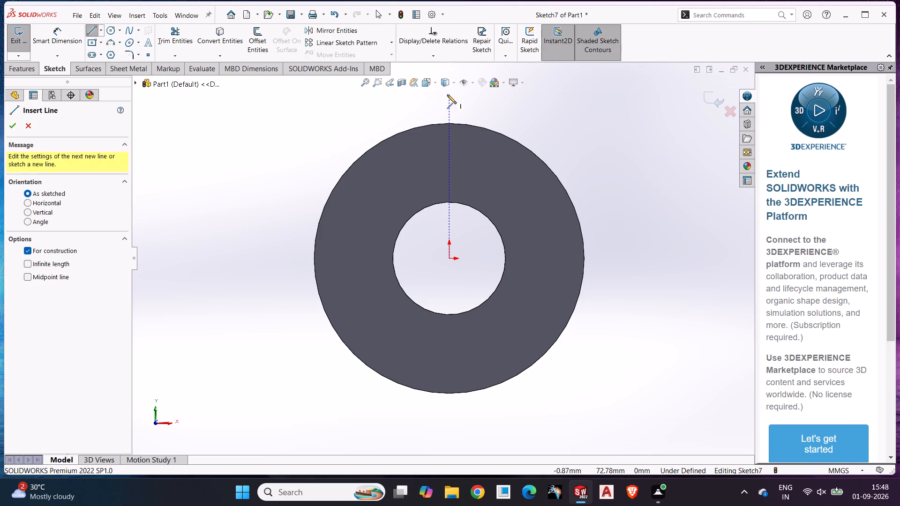
pyautogui.click(450, 416)
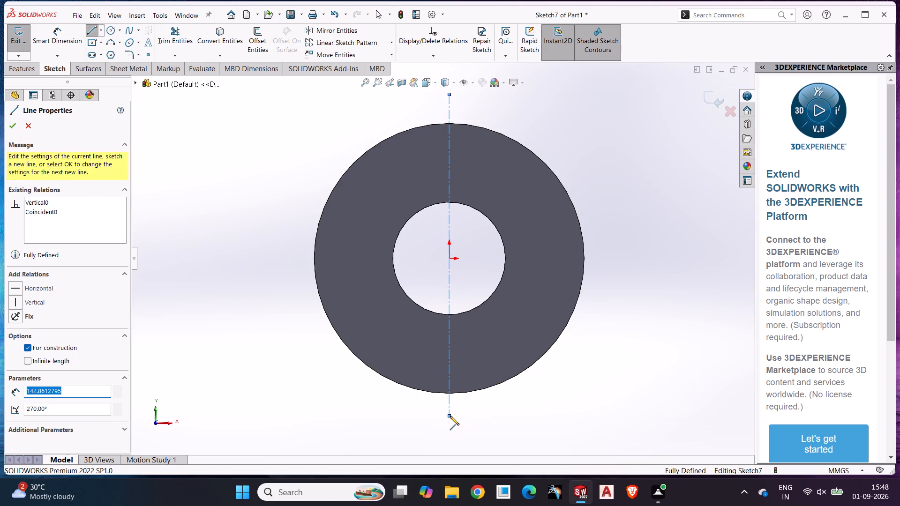
pyautogui.press('Escape')
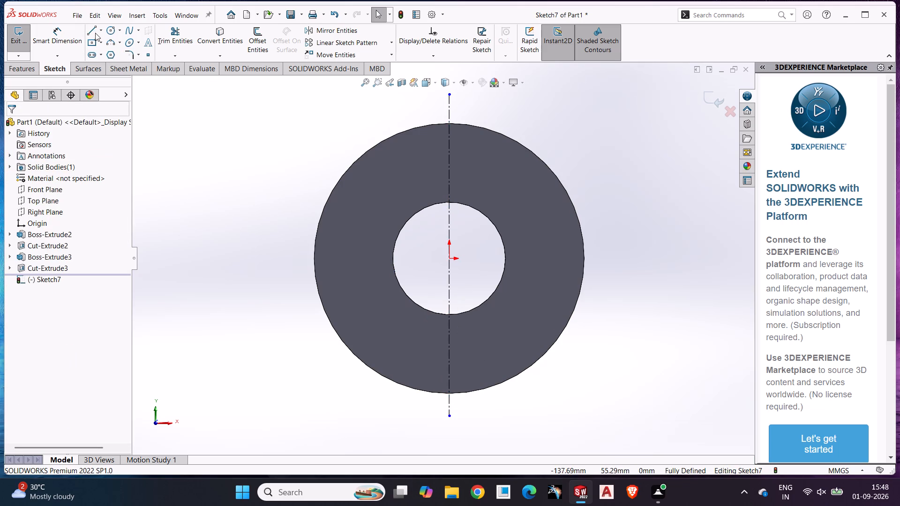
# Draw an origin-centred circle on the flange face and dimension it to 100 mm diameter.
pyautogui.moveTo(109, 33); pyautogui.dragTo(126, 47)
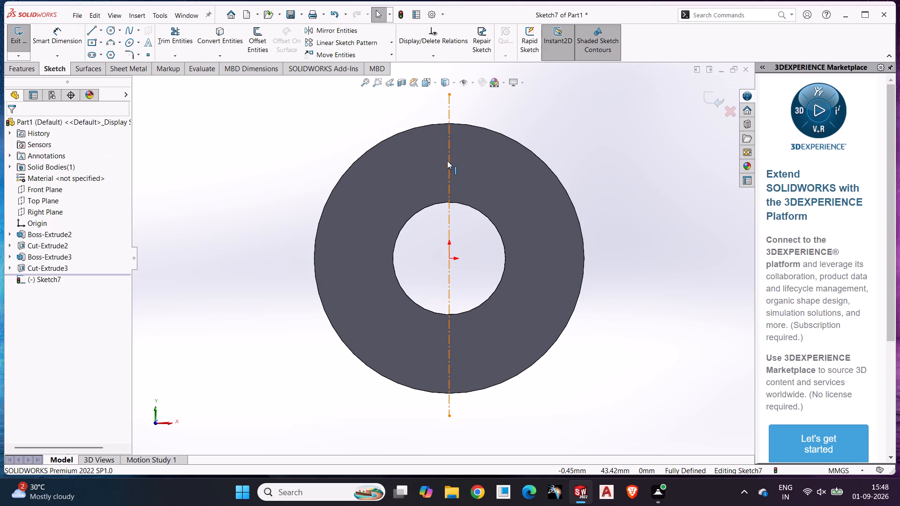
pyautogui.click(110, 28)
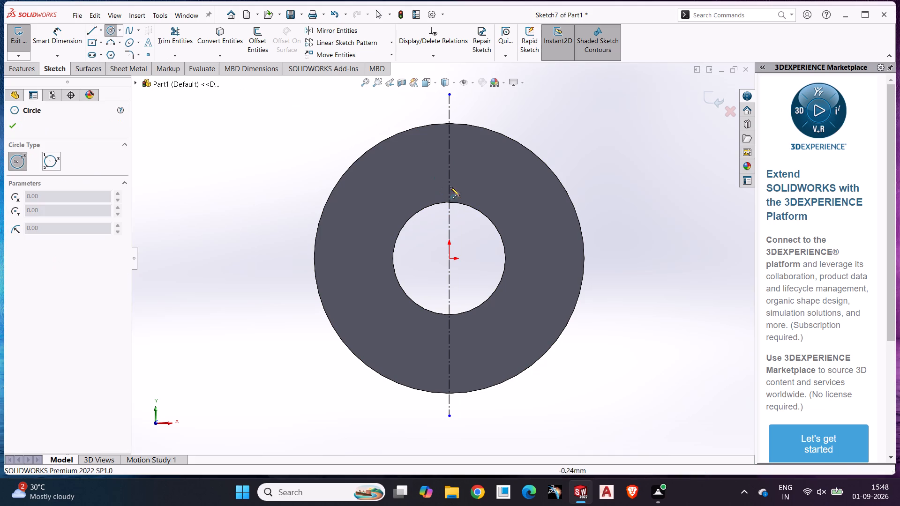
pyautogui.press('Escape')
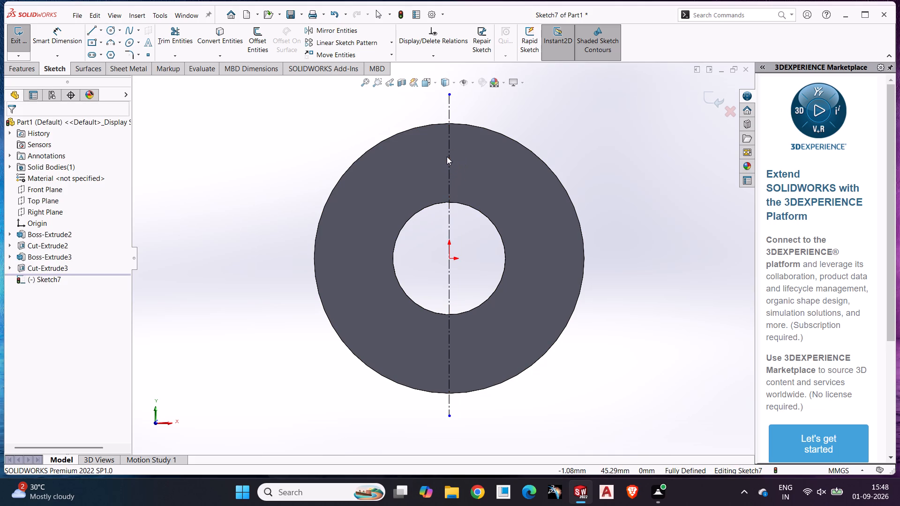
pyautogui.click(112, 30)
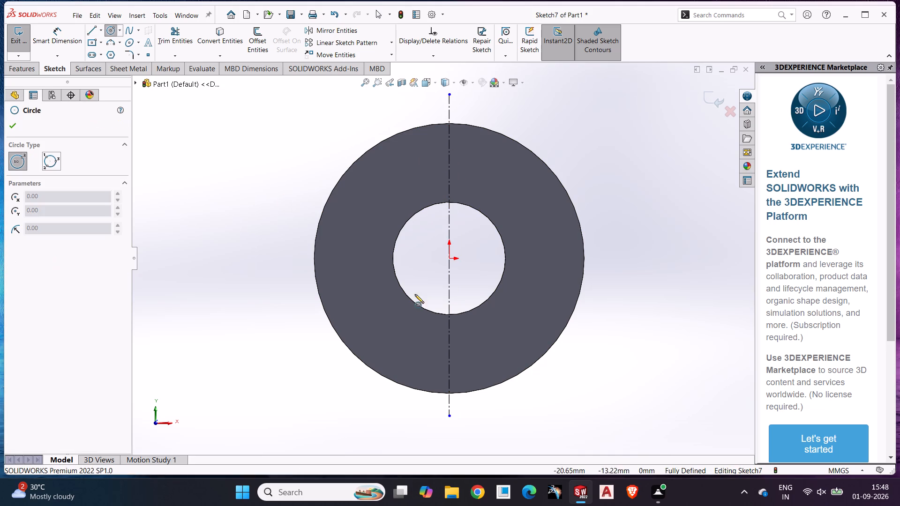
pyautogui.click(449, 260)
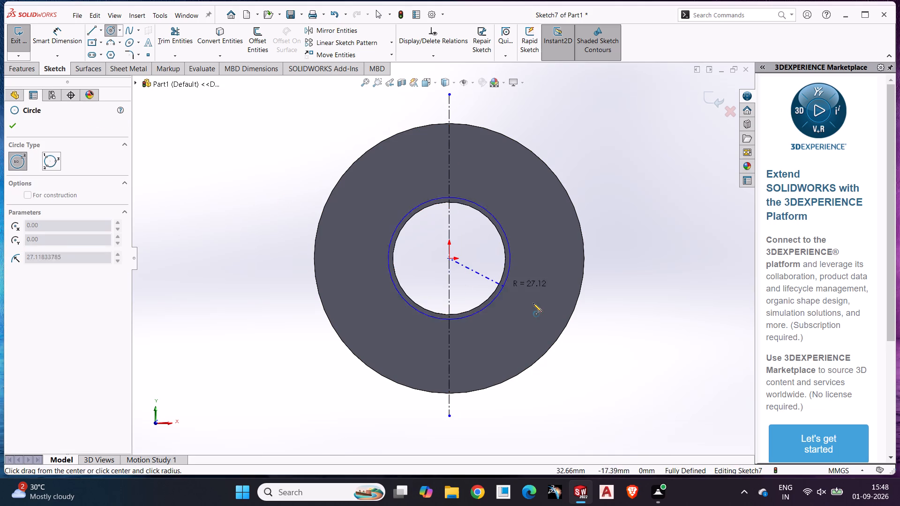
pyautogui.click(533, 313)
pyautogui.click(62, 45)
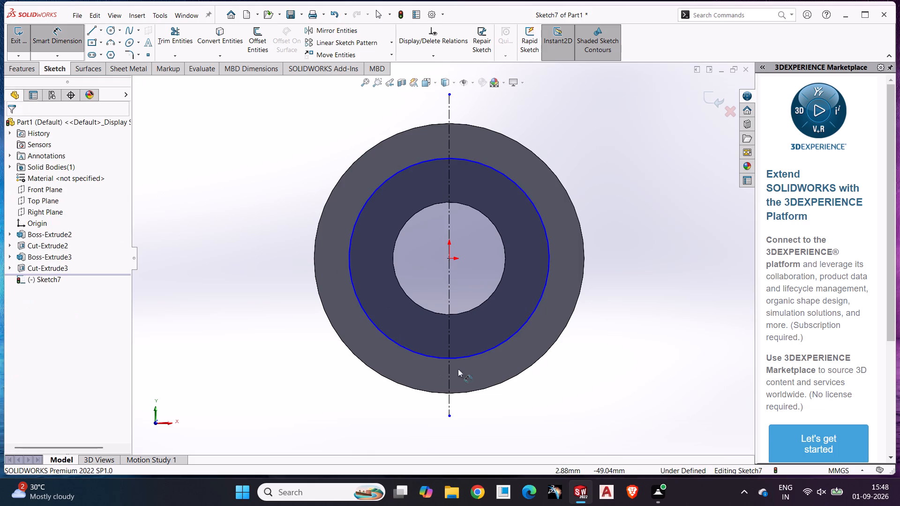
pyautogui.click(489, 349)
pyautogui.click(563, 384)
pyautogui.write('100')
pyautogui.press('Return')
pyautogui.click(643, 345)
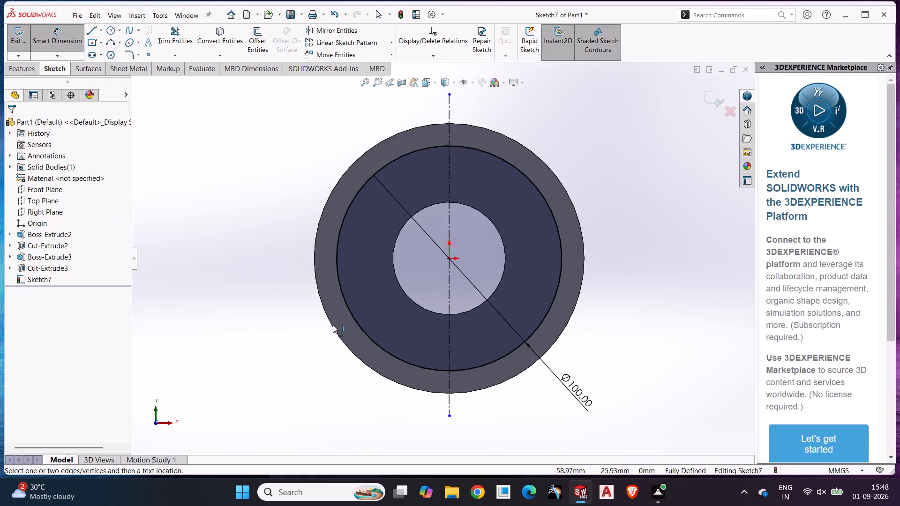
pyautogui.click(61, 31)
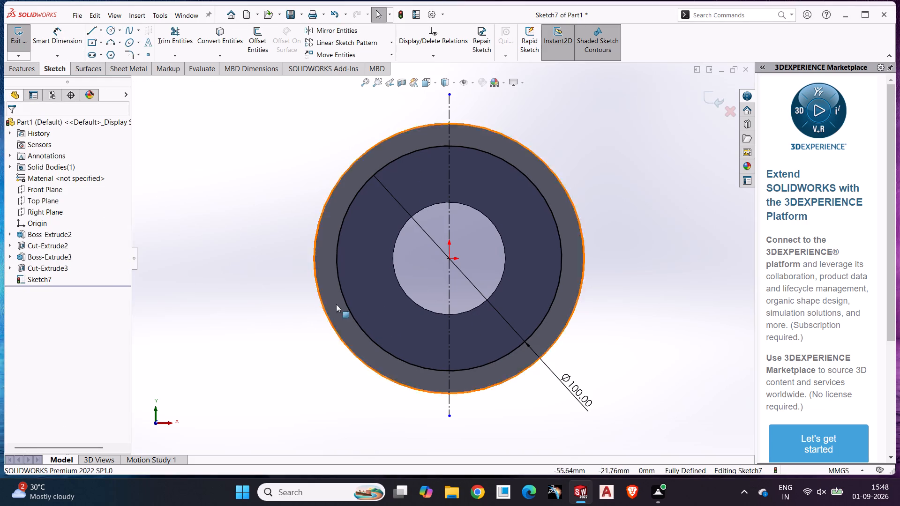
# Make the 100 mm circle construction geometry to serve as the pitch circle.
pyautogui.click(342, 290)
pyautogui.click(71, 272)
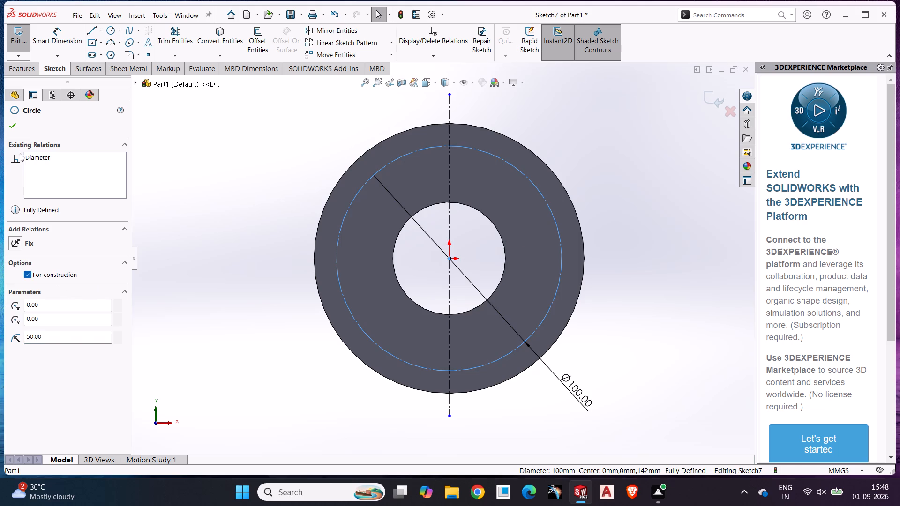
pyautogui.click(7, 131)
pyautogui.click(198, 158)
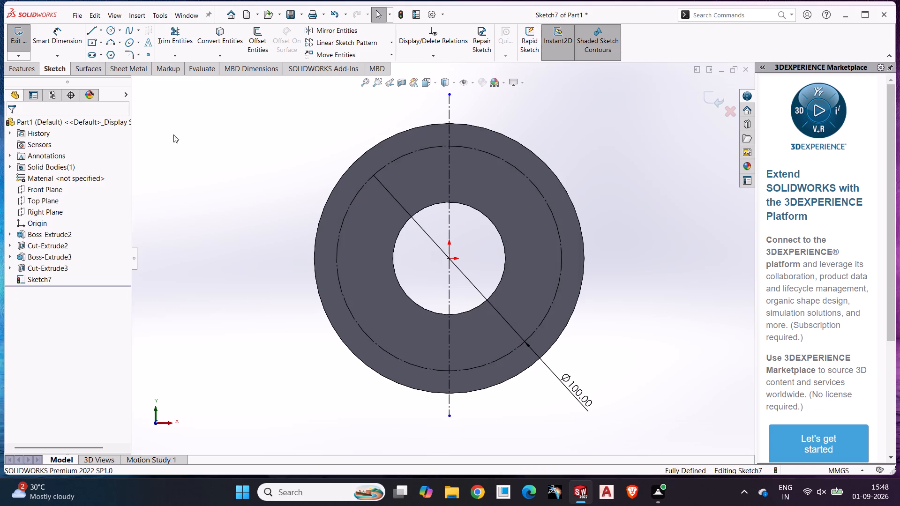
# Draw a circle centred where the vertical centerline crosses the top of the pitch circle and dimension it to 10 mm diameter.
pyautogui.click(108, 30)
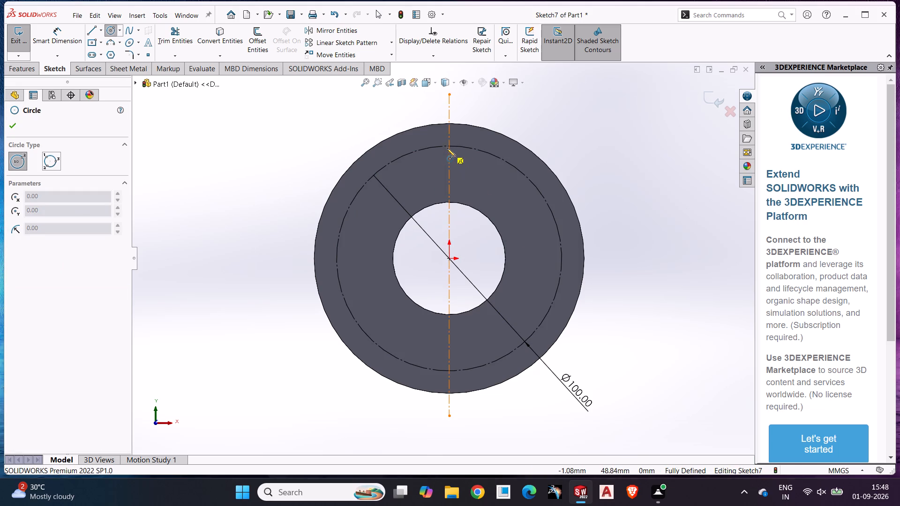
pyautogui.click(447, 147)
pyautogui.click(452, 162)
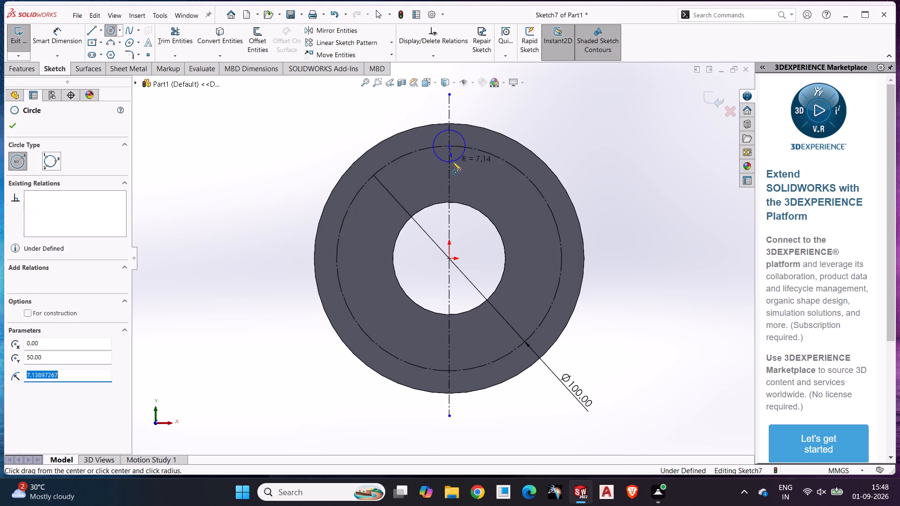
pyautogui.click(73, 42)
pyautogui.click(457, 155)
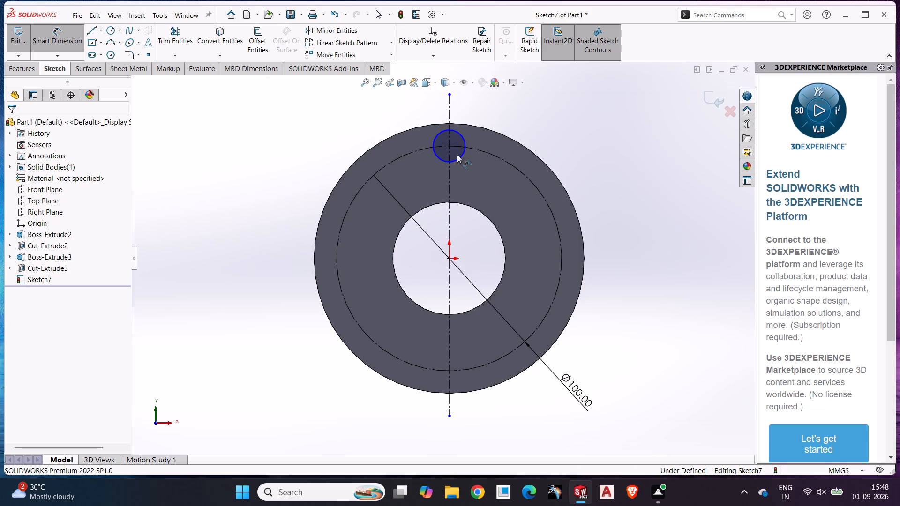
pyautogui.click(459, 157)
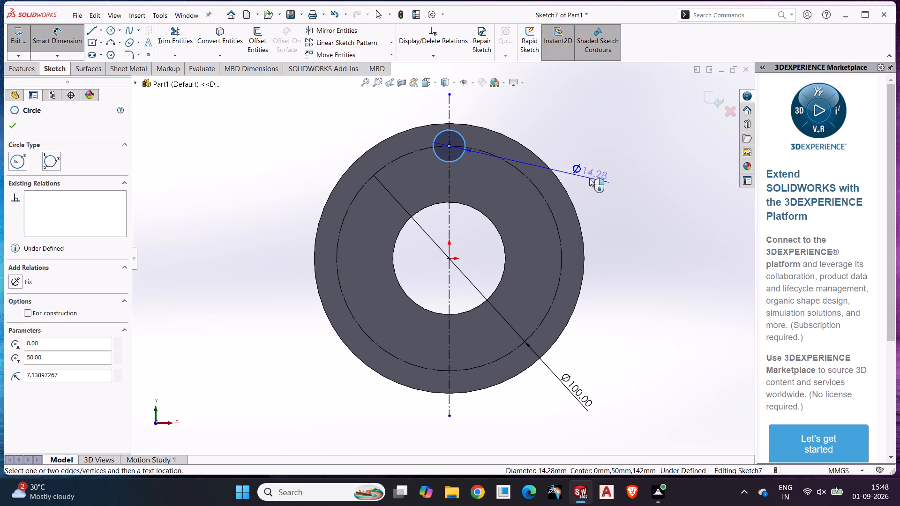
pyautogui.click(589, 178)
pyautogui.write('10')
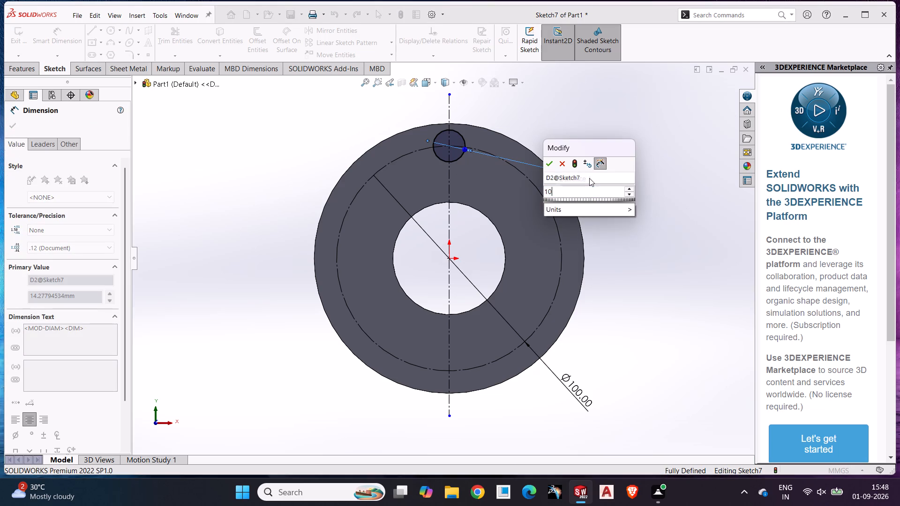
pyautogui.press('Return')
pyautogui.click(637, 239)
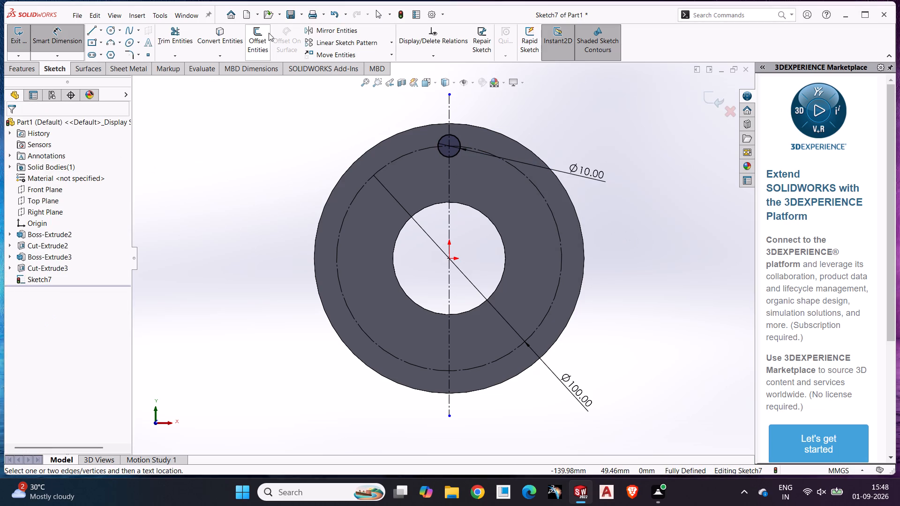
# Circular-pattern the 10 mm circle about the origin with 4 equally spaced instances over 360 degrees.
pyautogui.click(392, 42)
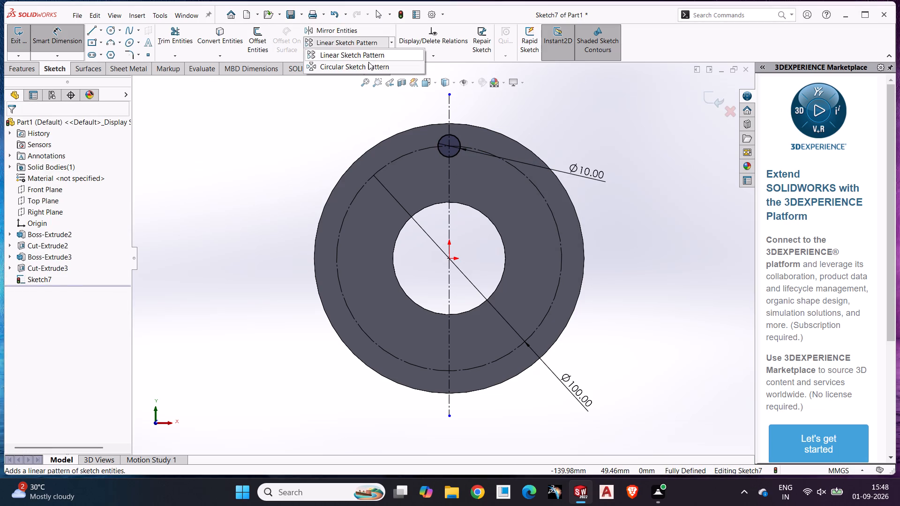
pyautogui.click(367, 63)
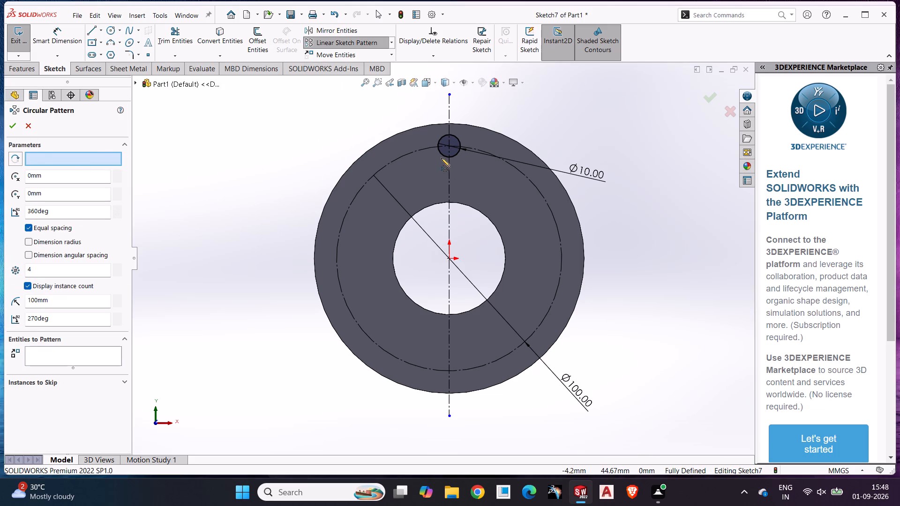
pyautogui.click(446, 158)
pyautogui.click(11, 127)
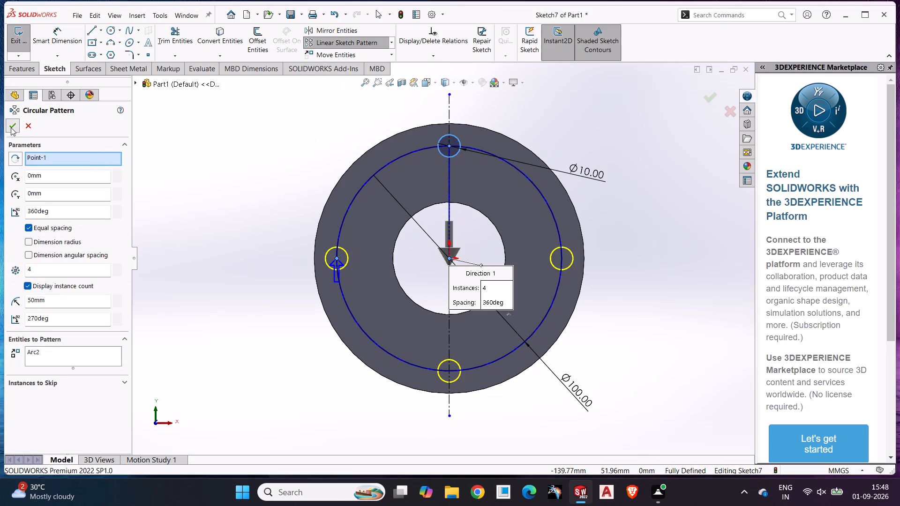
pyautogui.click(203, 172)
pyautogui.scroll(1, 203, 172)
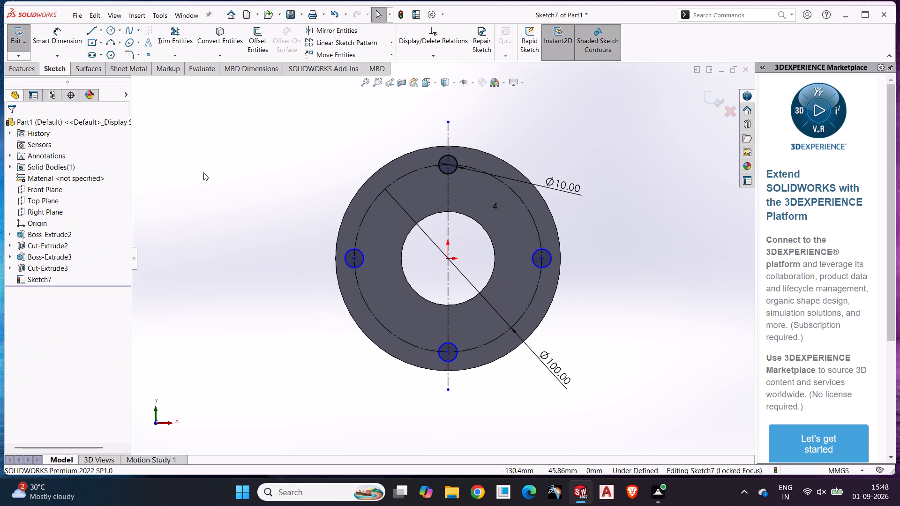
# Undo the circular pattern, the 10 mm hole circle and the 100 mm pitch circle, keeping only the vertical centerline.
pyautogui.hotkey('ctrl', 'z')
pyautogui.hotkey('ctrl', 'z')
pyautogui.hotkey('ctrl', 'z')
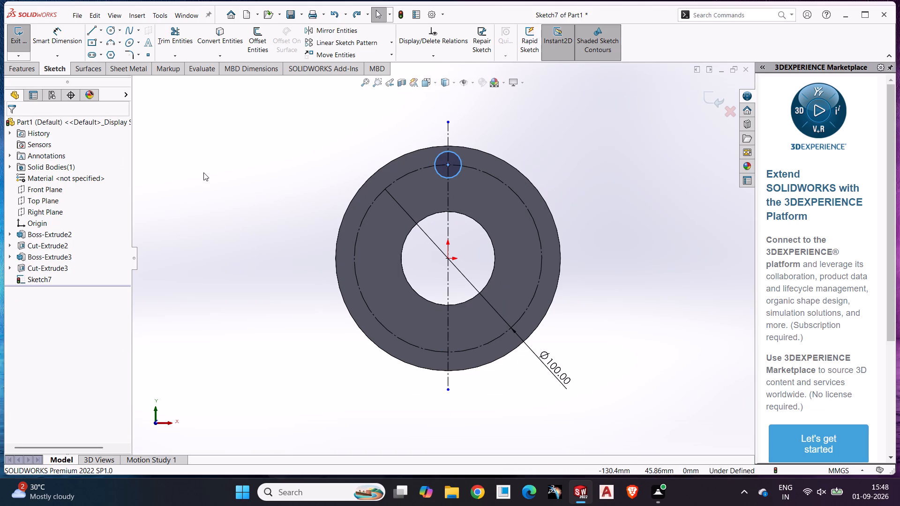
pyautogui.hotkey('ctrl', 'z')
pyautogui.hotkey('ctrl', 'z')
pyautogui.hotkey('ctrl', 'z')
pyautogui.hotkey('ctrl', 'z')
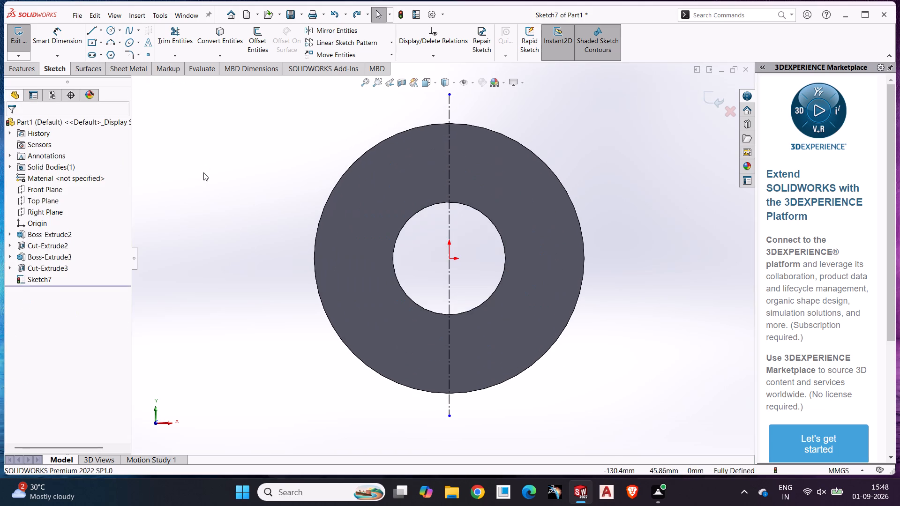
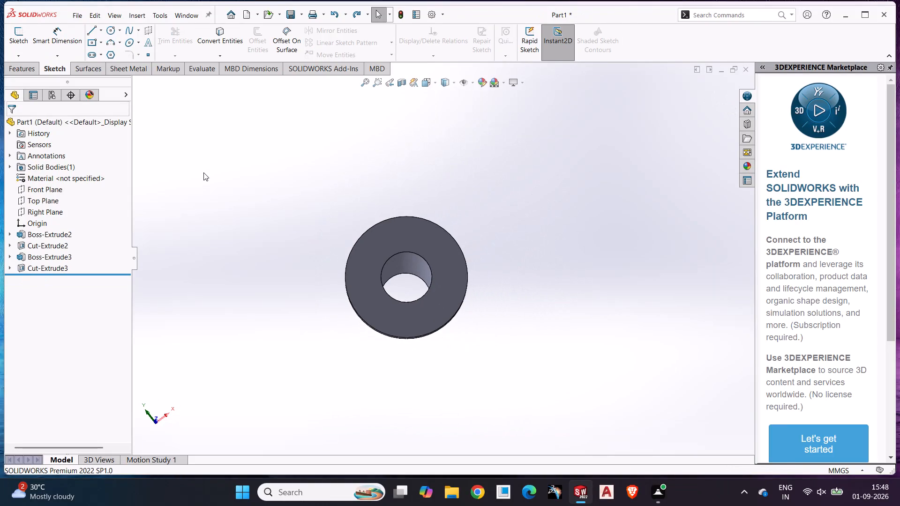
# Undo the flange's bore cut and its 8 mm extrusion, going back to editing the 120 mm circle sketch.
pyautogui.hotkey('ctrl', 'z')
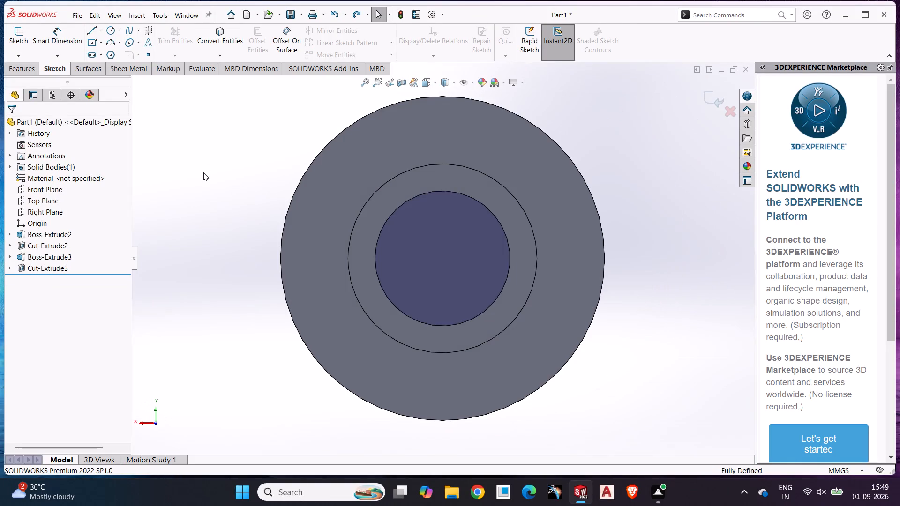
pyautogui.hotkey('ctrl', 'z')
pyautogui.hotkey('ctrl', 'z')
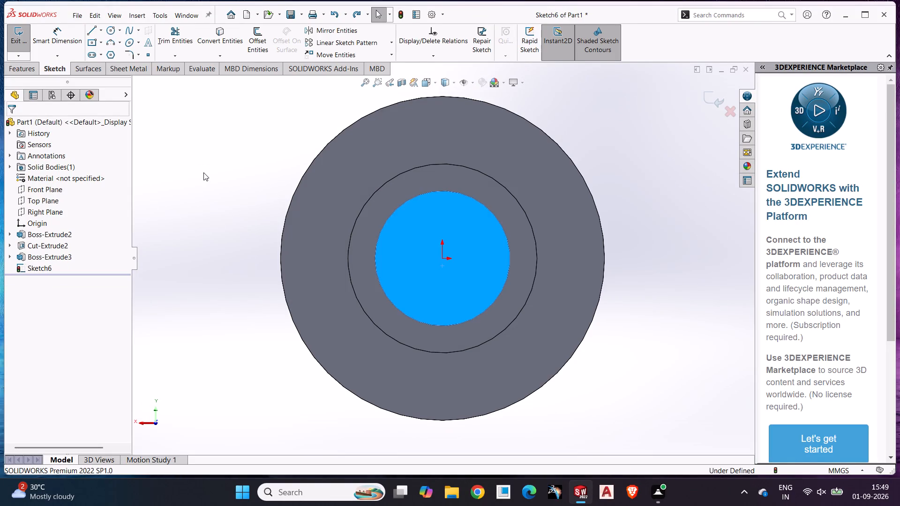
pyautogui.hotkey('ctrl', 'z')
pyautogui.hotkey('ctrl', 'z')
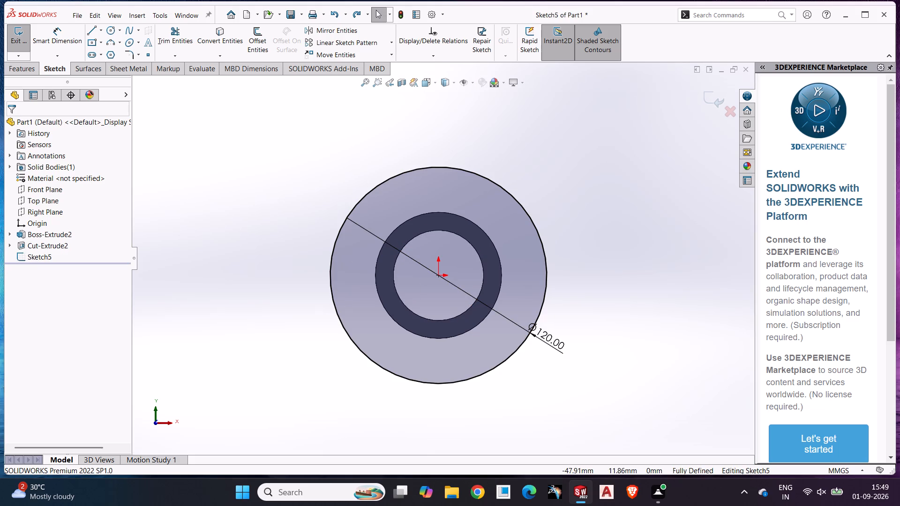
# Extrude the 120 mm circle 12 mm blind as the flange, merged with the tube, and maximise the window.
pyautogui.click(16, 67)
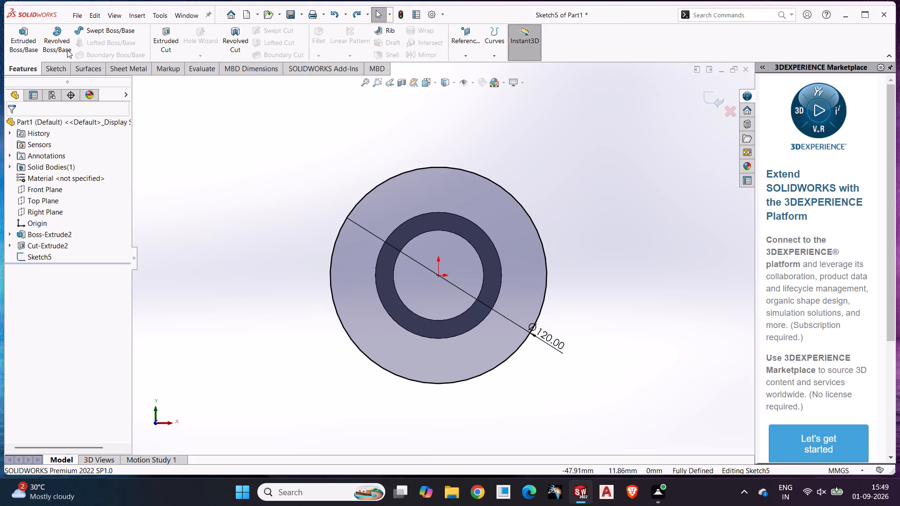
pyautogui.click(28, 40)
pyautogui.moveTo(284, 252); pyautogui.dragTo(285, 251, button='middle')
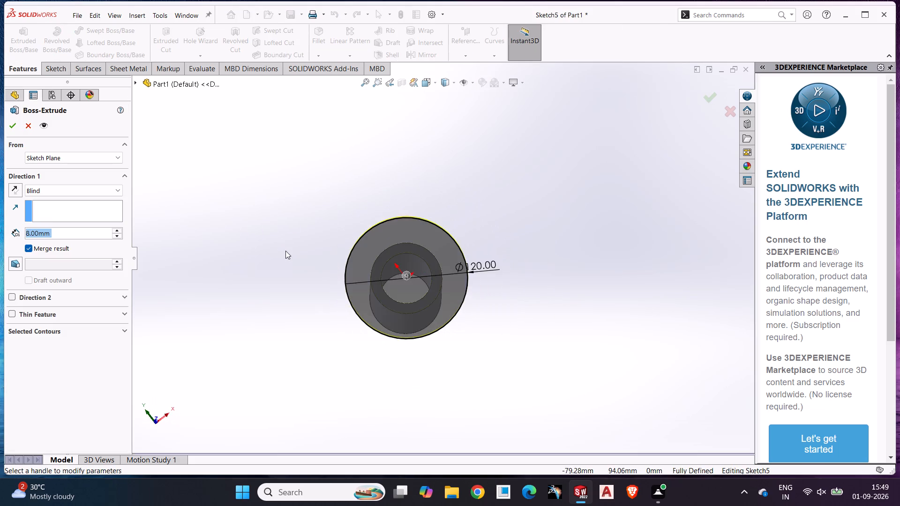
pyautogui.moveTo(285, 251); pyautogui.dragTo(298, 208, button='middle')
pyautogui.moveTo(77, 231); pyautogui.dragTo(0, 231)
pyautogui.write('12')
pyautogui.press('Return')
pyautogui.click(284, 303)
pyautogui.click(4, 131)
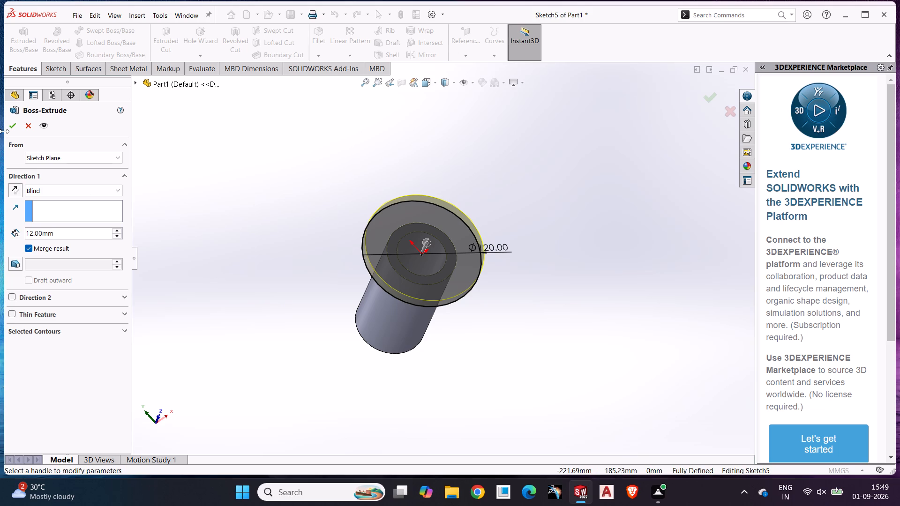
pyautogui.click(9, 131)
pyautogui.click(316, 230)
pyautogui.click(868, 14)
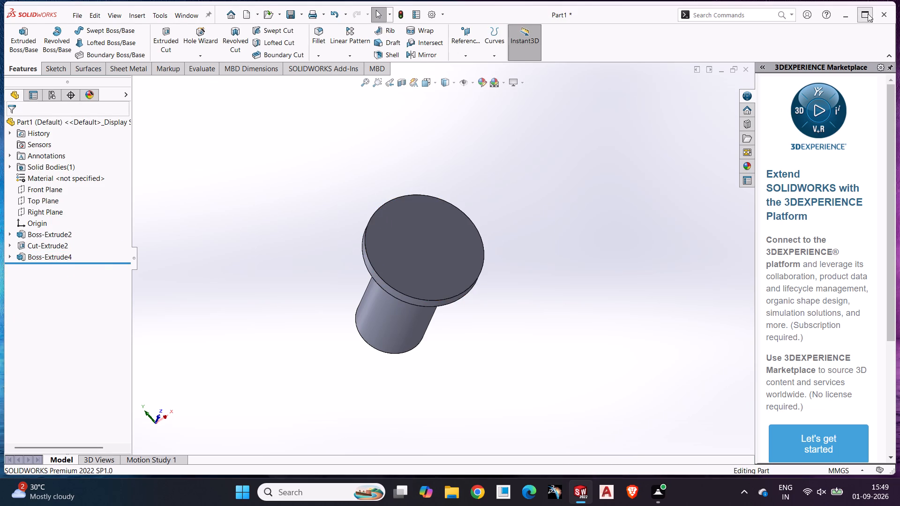
pyautogui.click(501, 168)
# Start a sketch on the flange's outer face and draw an origin-centred circle dimensioned to 100 mm diameter.
pyautogui.click(417, 258)
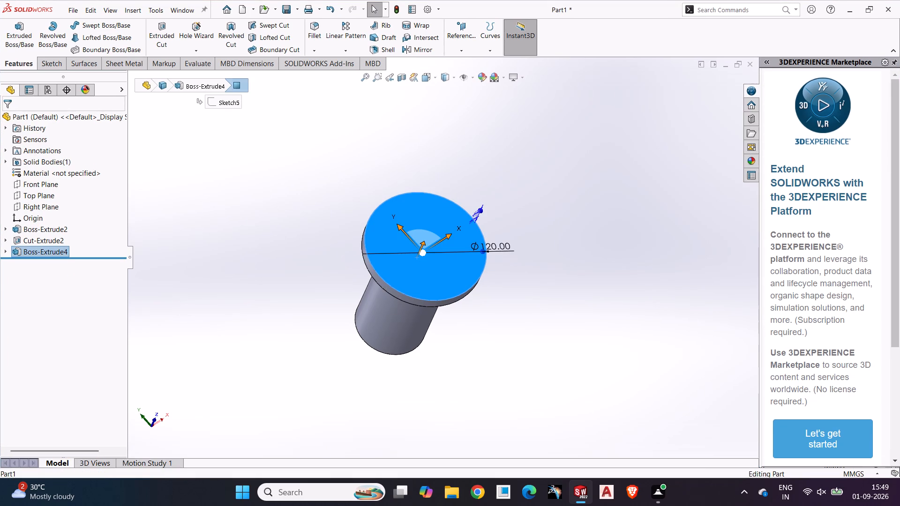
pyautogui.click(46, 67)
pyautogui.click(17, 36)
pyautogui.click(216, 208)
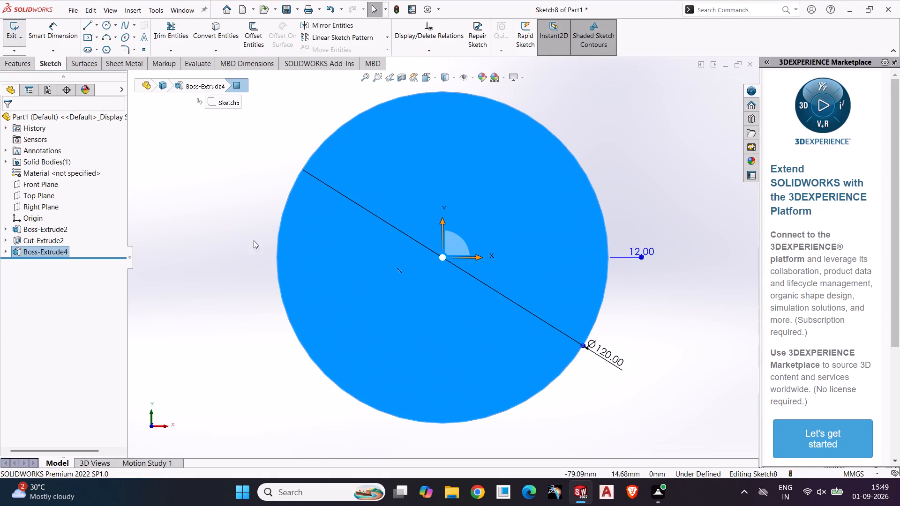
pyautogui.click(102, 27)
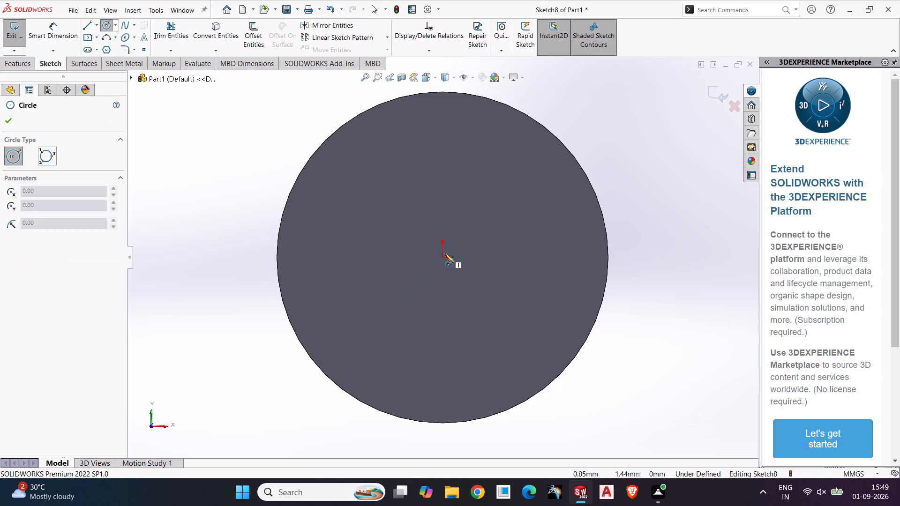
pyautogui.click(444, 258)
pyautogui.click(539, 352)
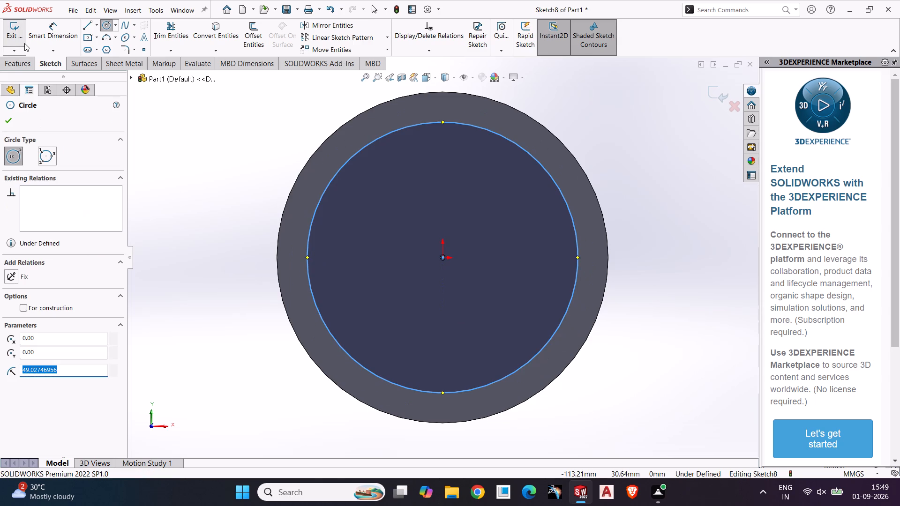
pyautogui.click(49, 37)
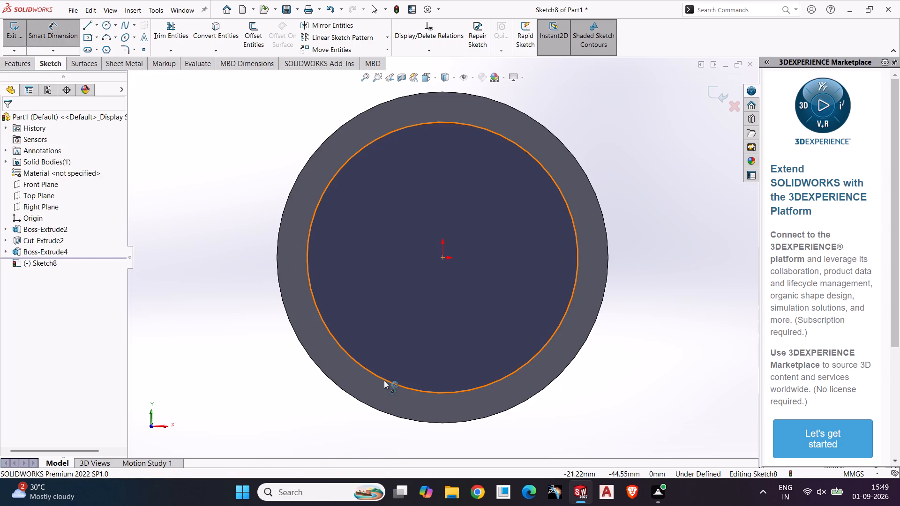
pyautogui.click(384, 380)
pyautogui.click(174, 364)
pyautogui.write('100')
pyautogui.press('Return')
pyautogui.click(263, 322)
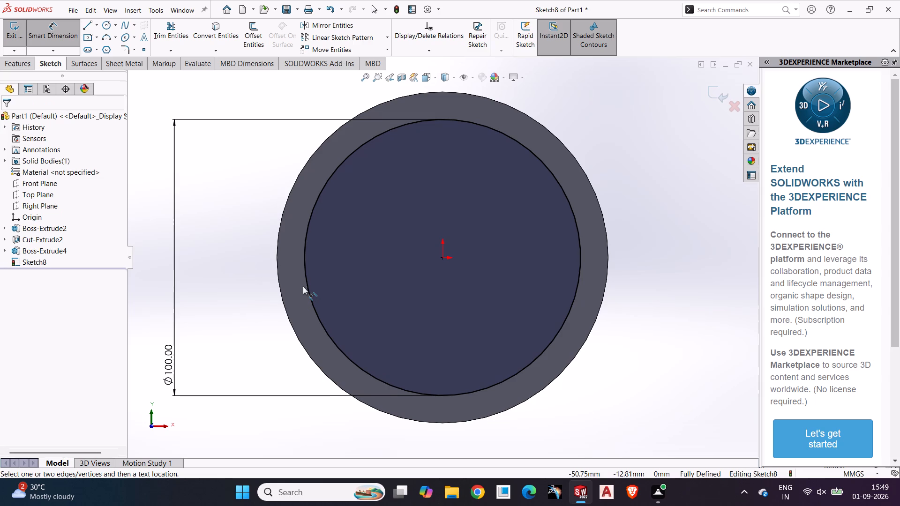
# Make the 100 mm circle construction geometry to serve as the bolt pitch circle.
pyautogui.click(306, 227)
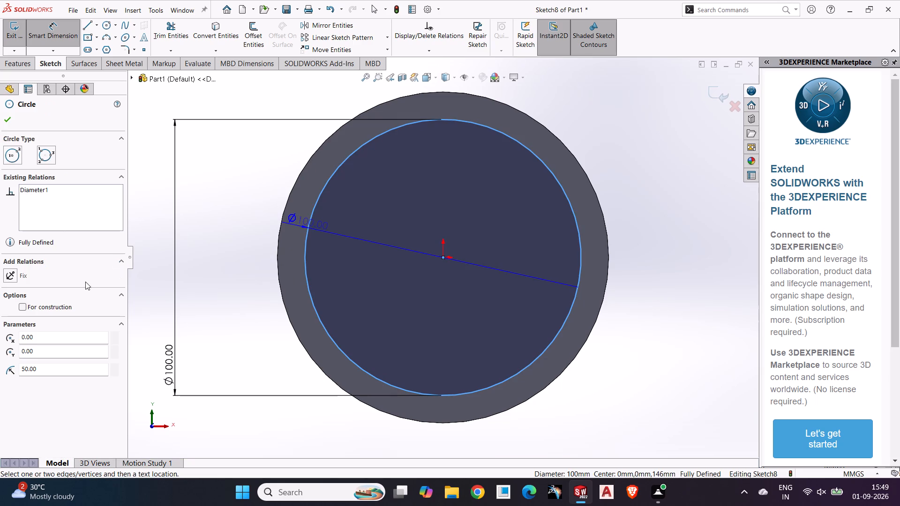
pyautogui.click(52, 307)
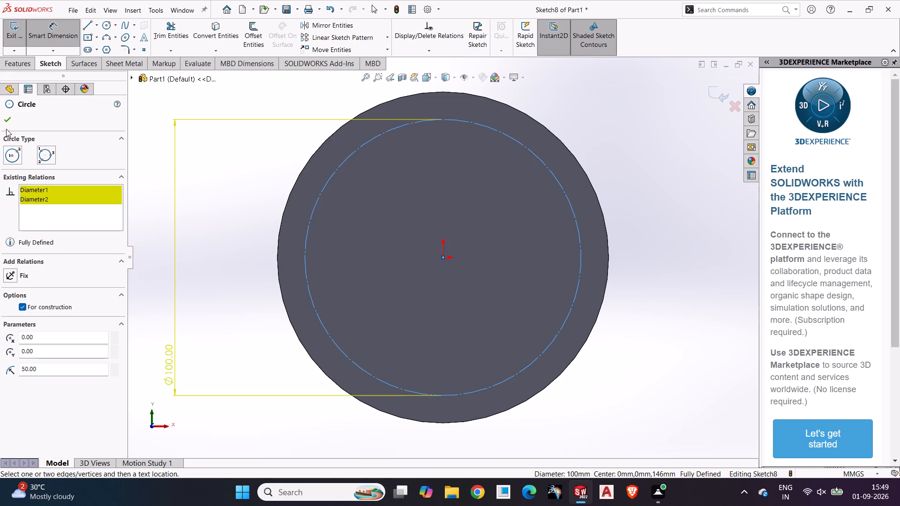
pyautogui.click(7, 117)
pyautogui.press('Escape')
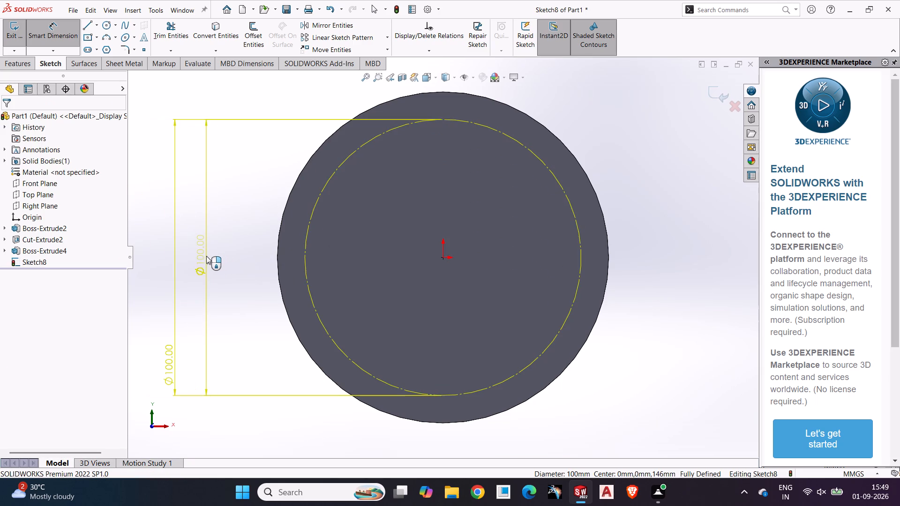
pyautogui.press('Escape')
pyautogui.press('Escape')
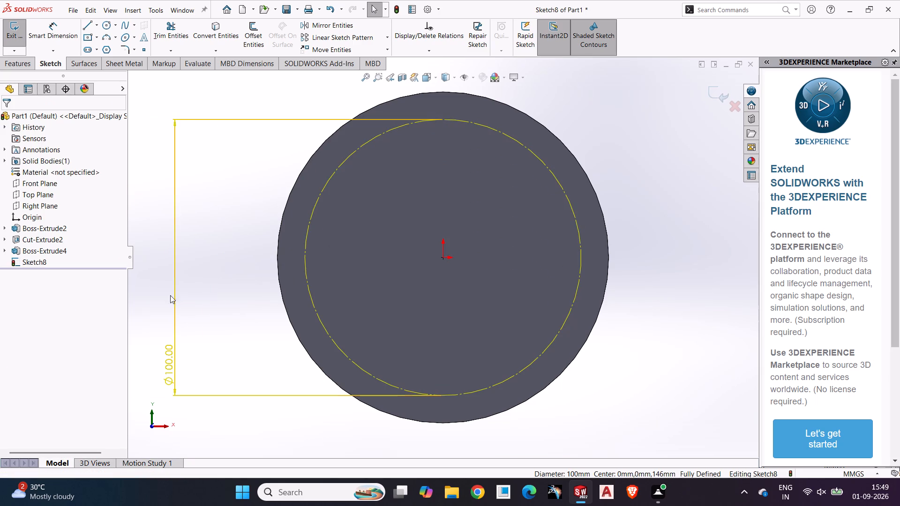
# Delete the pitch circle's existing diameter dimension and dimension the circle again at 100 mm.
pyautogui.click(250, 110)
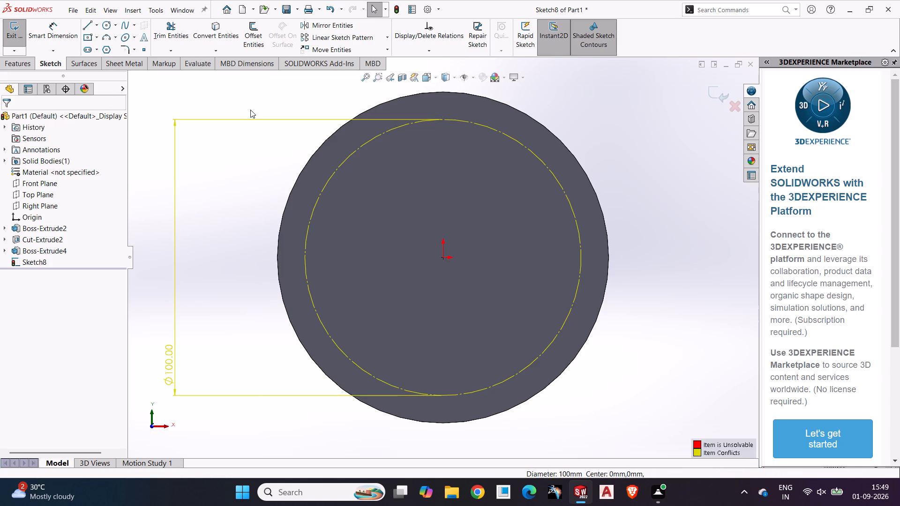
pyautogui.click(289, 397)
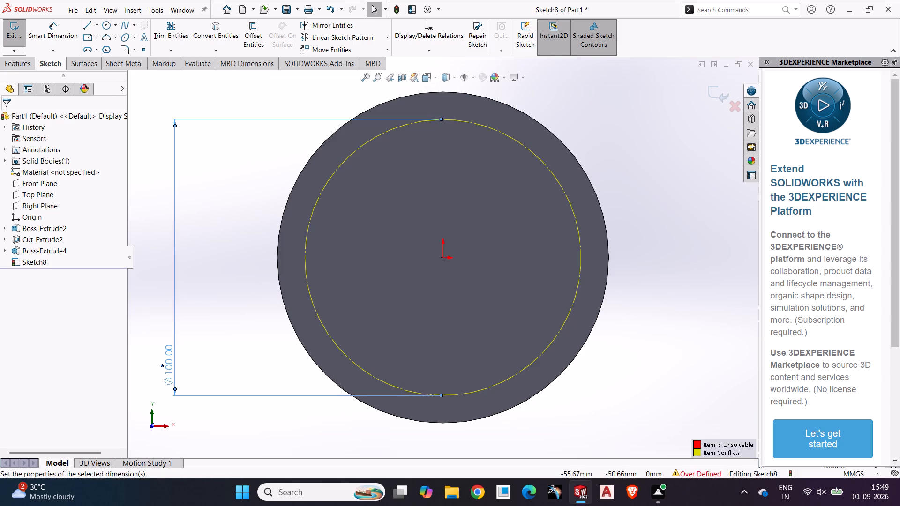
pyautogui.press('Delete')
pyautogui.click(268, 344)
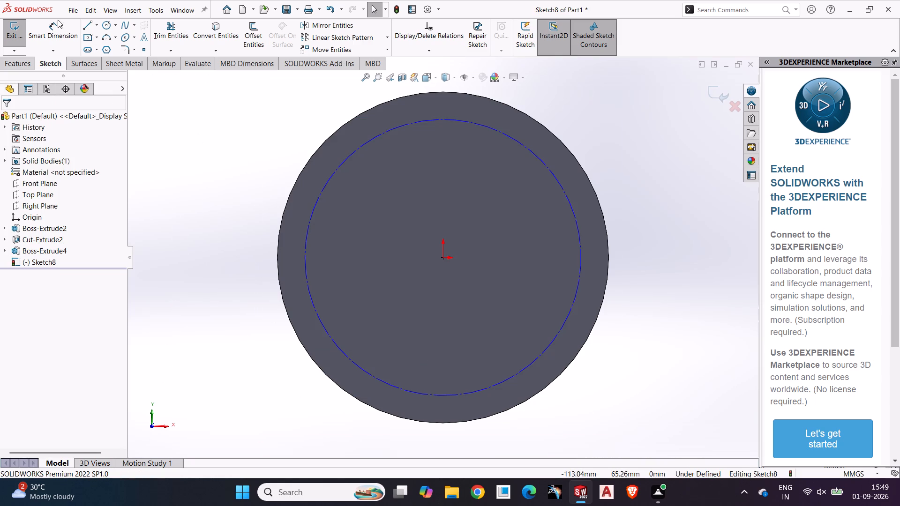
pyautogui.click(58, 20)
pyautogui.click(340, 347)
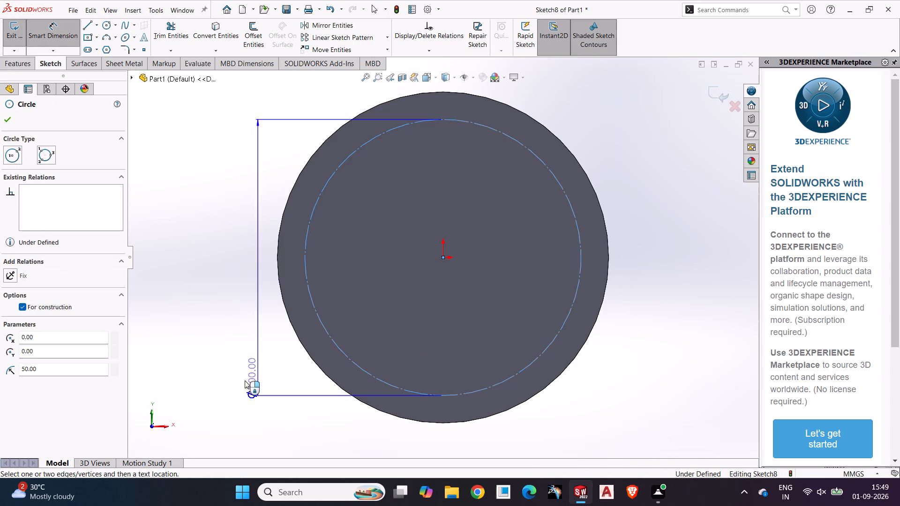
pyautogui.click(223, 414)
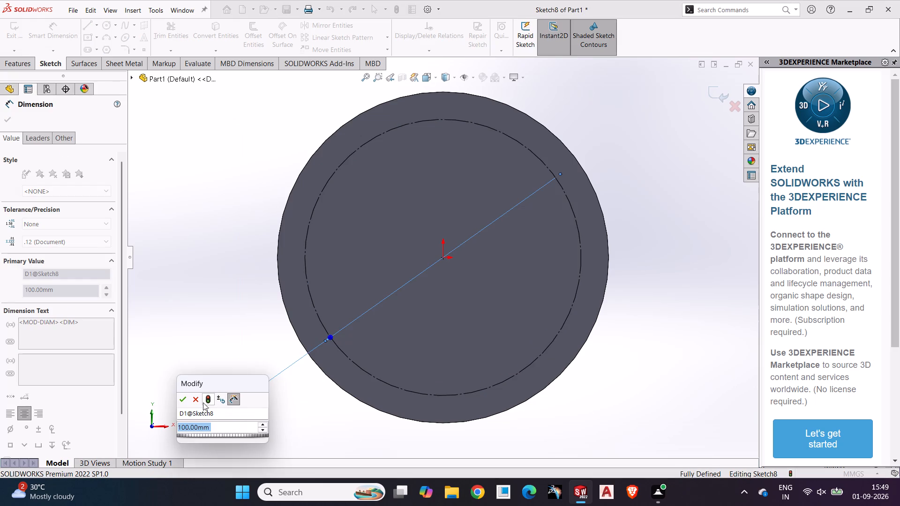
pyautogui.click(188, 403)
pyautogui.click(216, 335)
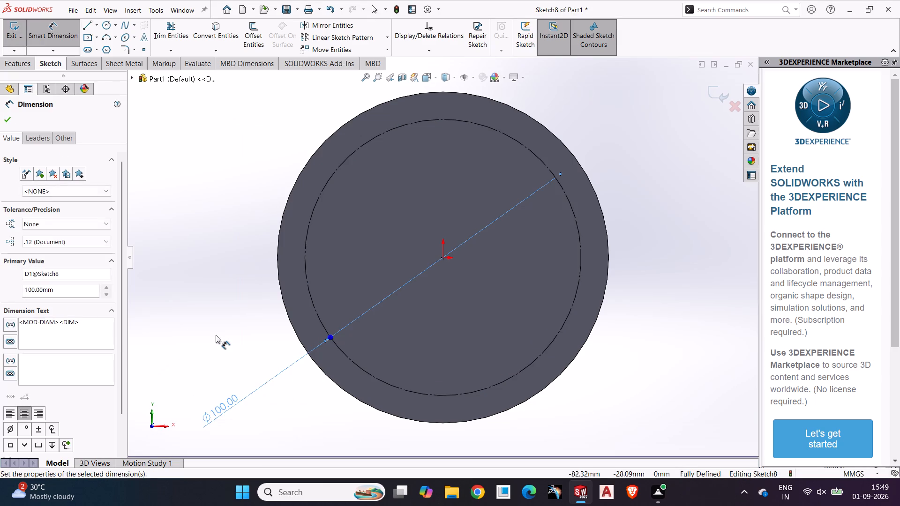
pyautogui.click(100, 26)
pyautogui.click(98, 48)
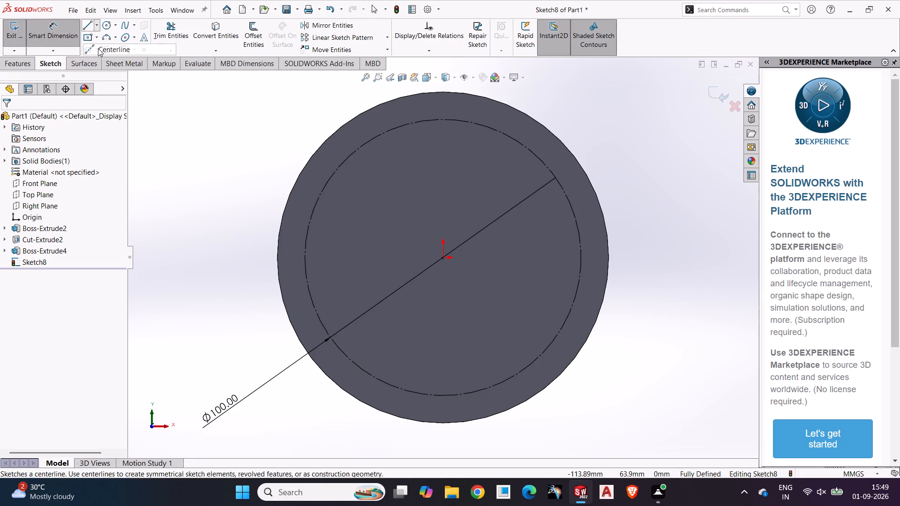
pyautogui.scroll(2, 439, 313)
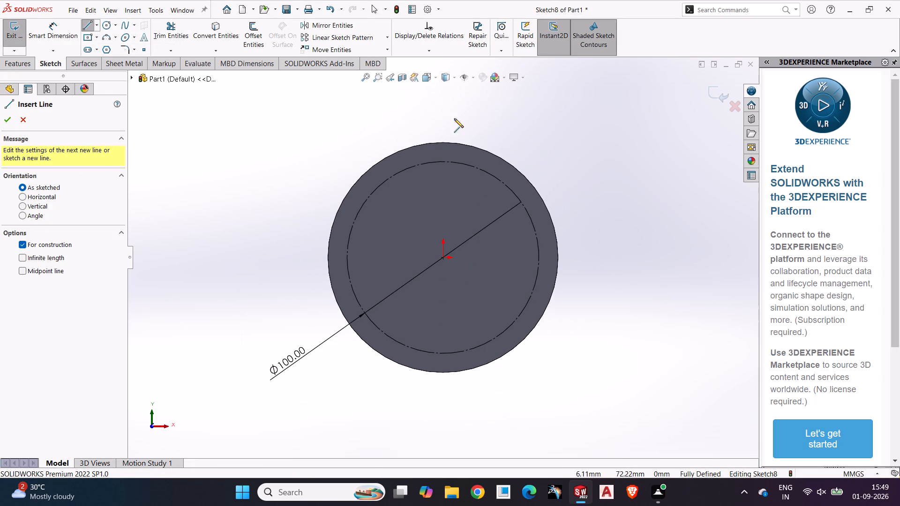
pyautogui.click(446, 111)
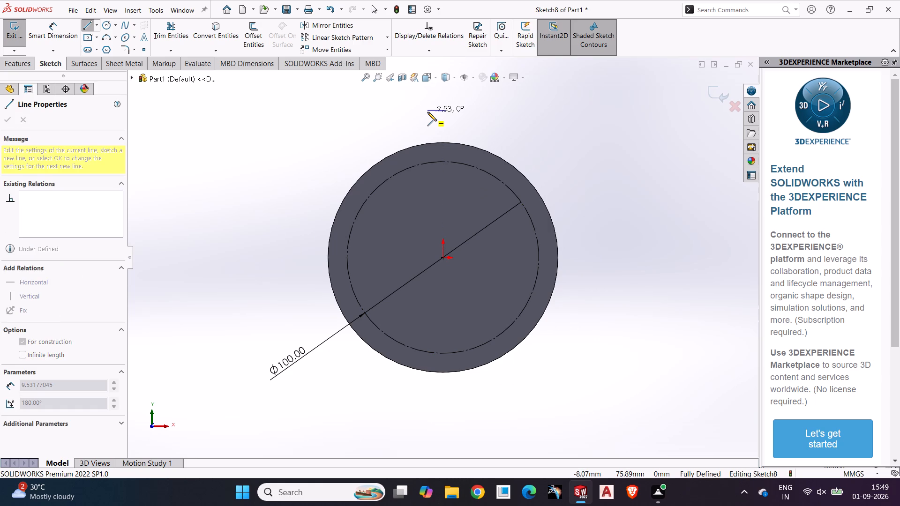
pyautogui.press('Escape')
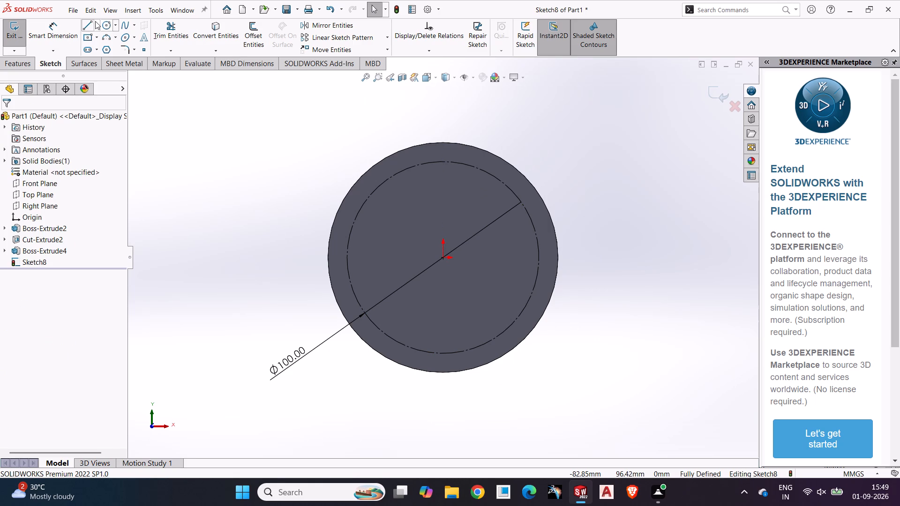
# Draw a vertical centerline about 165 mm long through the origin, extending past both edges of the flange.
pyautogui.click(95, 21)
pyautogui.click(100, 47)
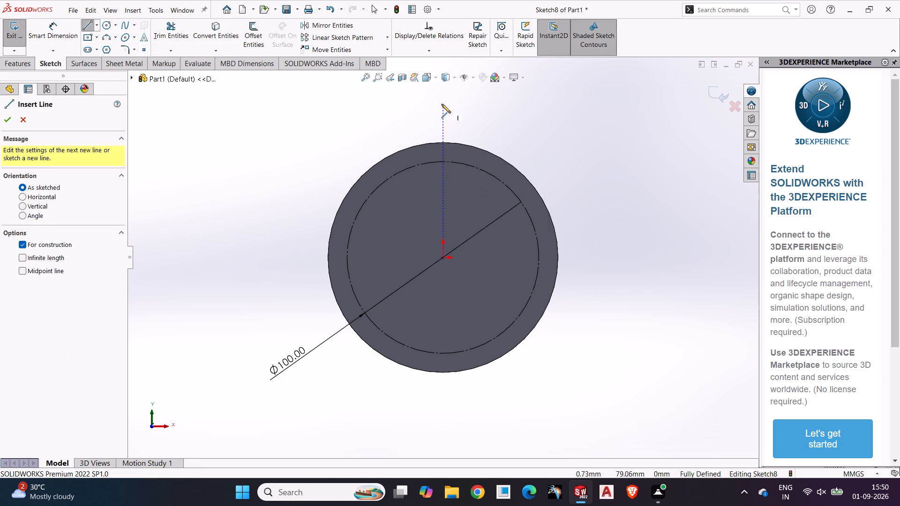
pyautogui.click(441, 103)
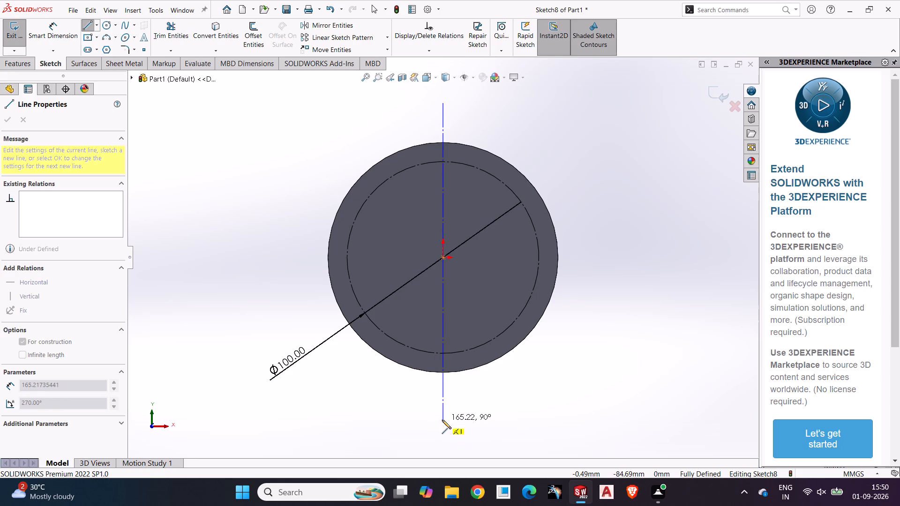
pyautogui.click(442, 420)
pyautogui.press('Escape')
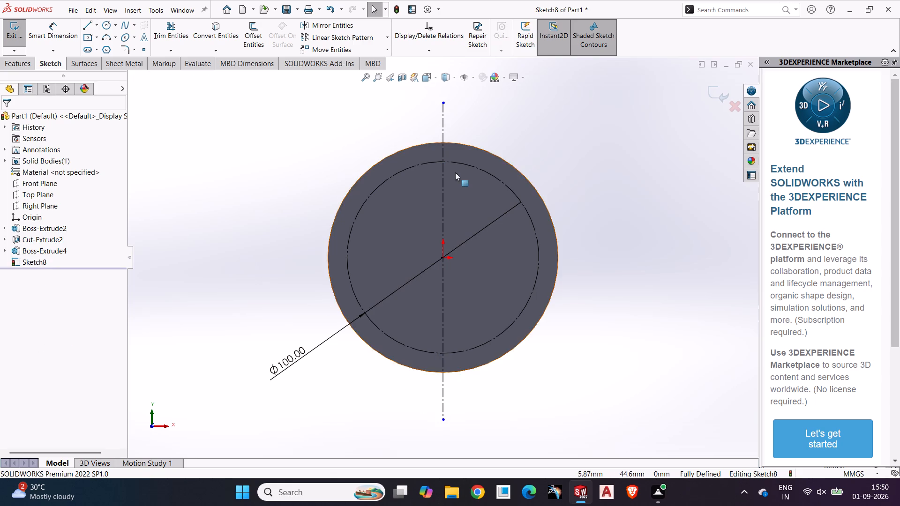
# Draw a circle where the pitch circle crosses the centerline above the origin and dimension its diameter to 10 mm.
pyautogui.scroll(-3, 455, 172)
pyautogui.click(105, 27)
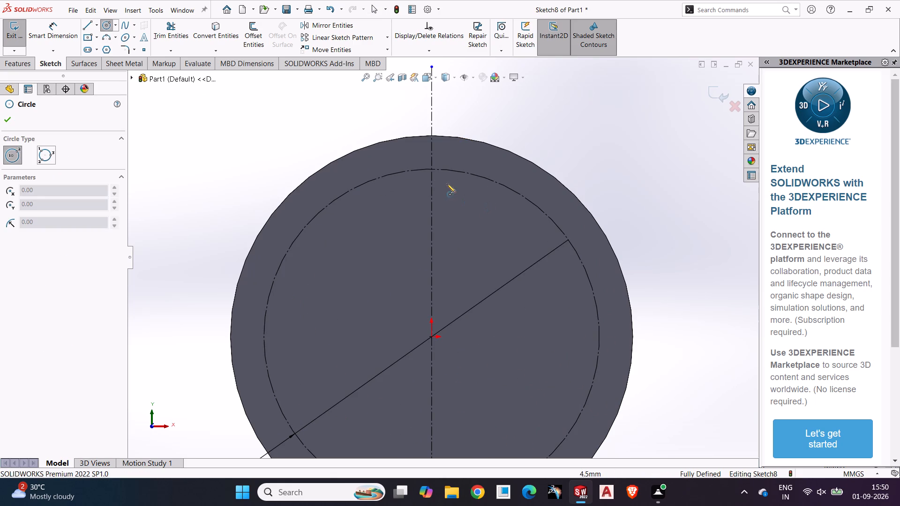
pyautogui.scroll(-2, 433, 171)
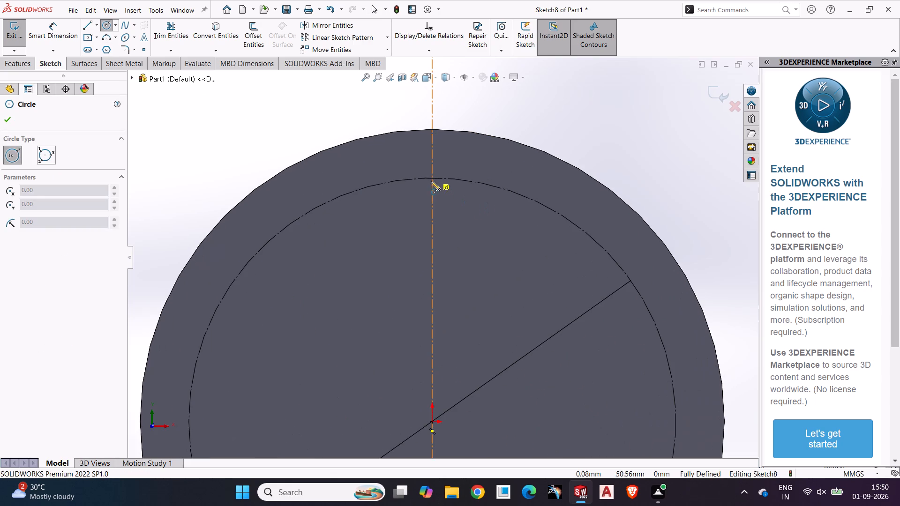
pyautogui.click(432, 179)
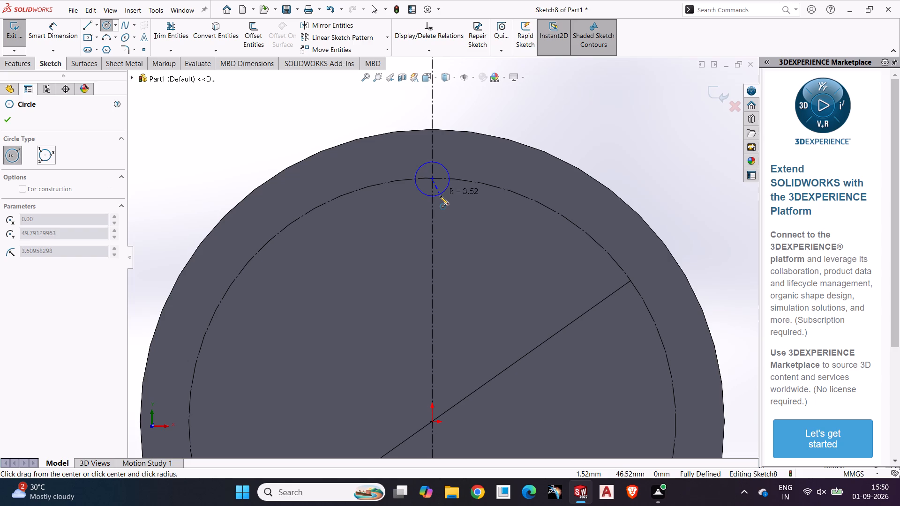
pyautogui.click(440, 196)
pyautogui.click(65, 38)
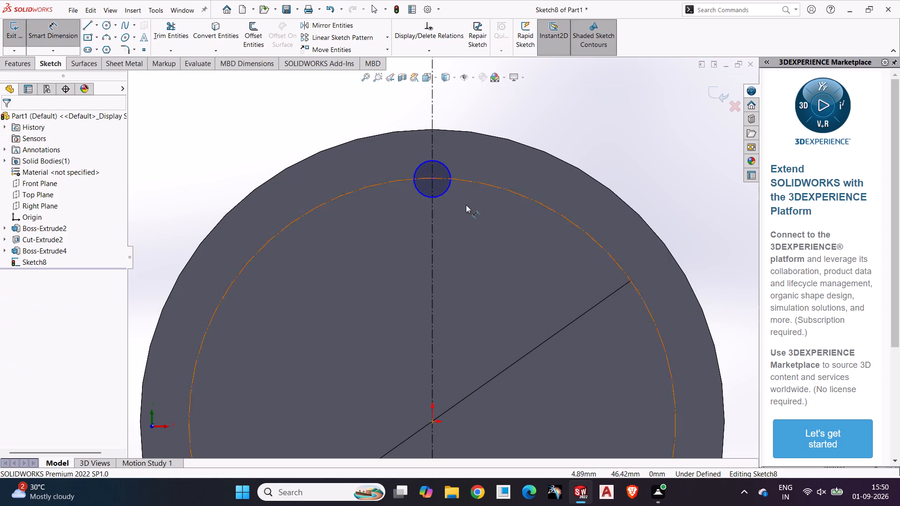
pyautogui.click(443, 193)
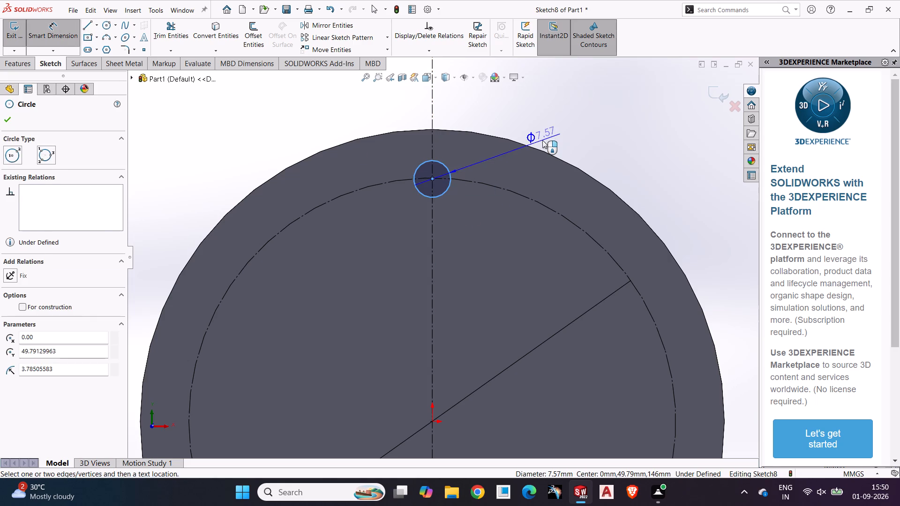
pyautogui.click(542, 140)
pyautogui.write('10')
pyautogui.press('Return')
pyautogui.click(648, 142)
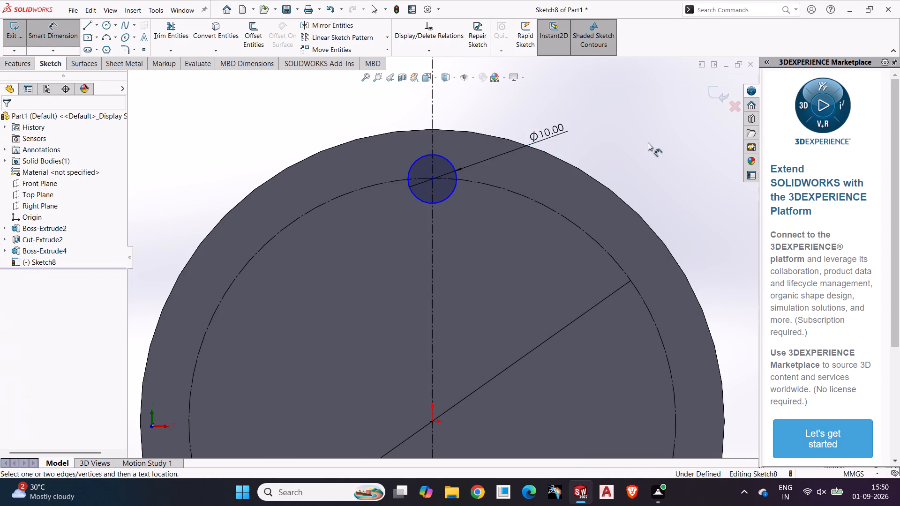
# Circular-pattern the 10 mm hole circle about the origin into 4 equally spaced instances over 360 degrees.
pyautogui.scroll(2, 648, 142)
pyautogui.scroll(2, 408, 302)
pyautogui.scroll(-2, 416, 321)
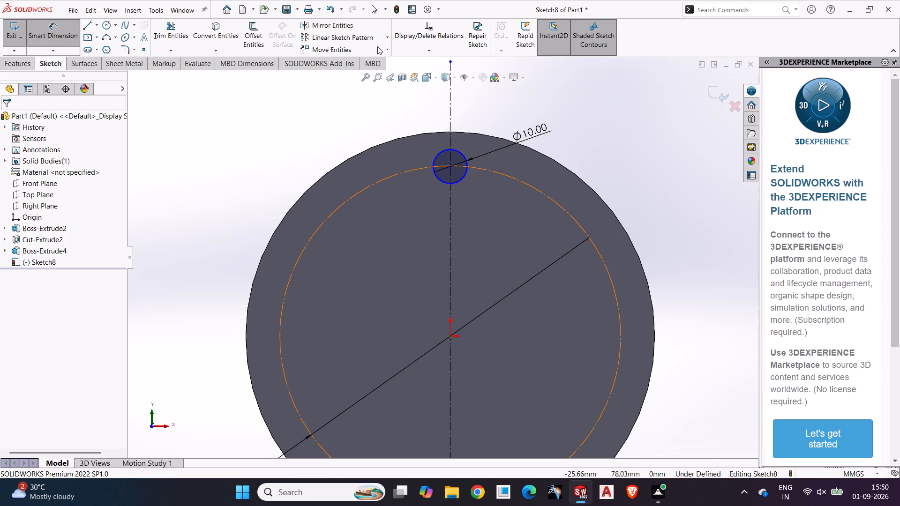
pyautogui.click(384, 38)
pyautogui.click(381, 63)
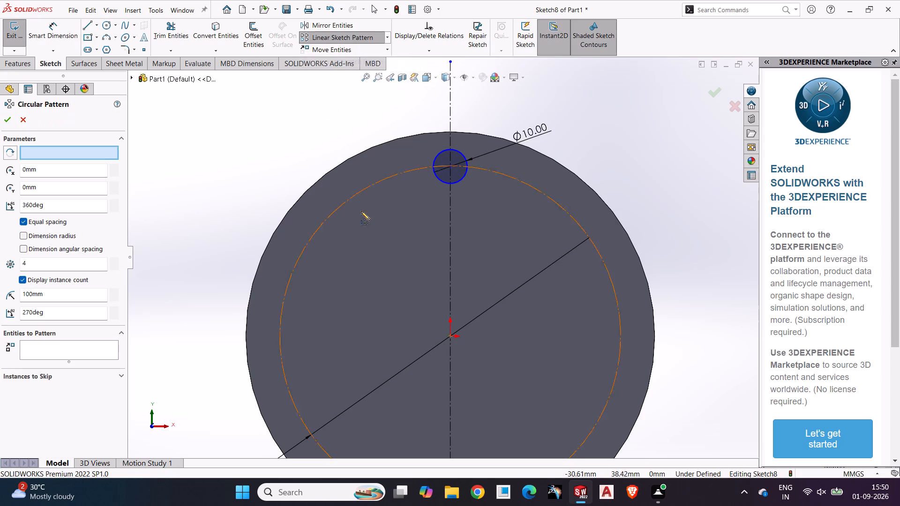
pyautogui.click(448, 182)
pyautogui.click(6, 115)
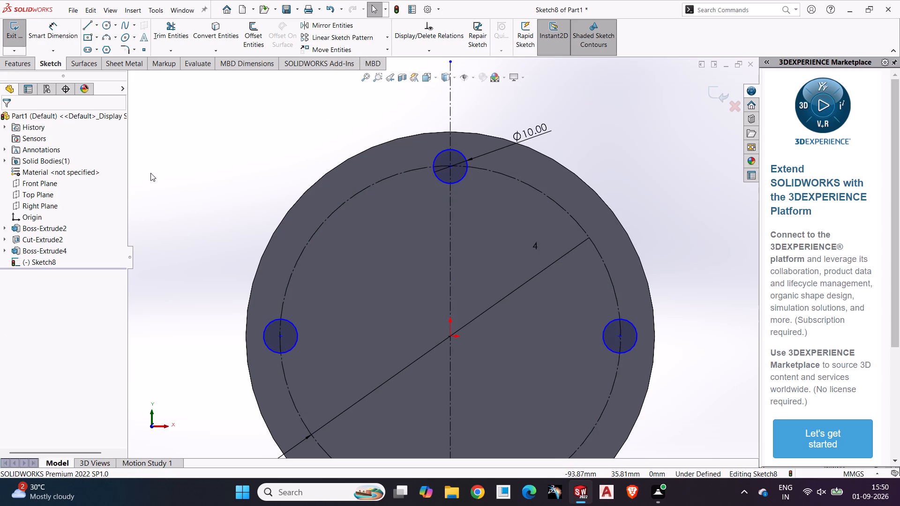
# Extrude-cut the four bolt hole circles to a blind depth of 12 mm through the flange.
pyautogui.click(183, 177)
pyautogui.moveTo(201, 183); pyautogui.dragTo(244, 206, button='middle')
pyautogui.scroll(1, 240, 206)
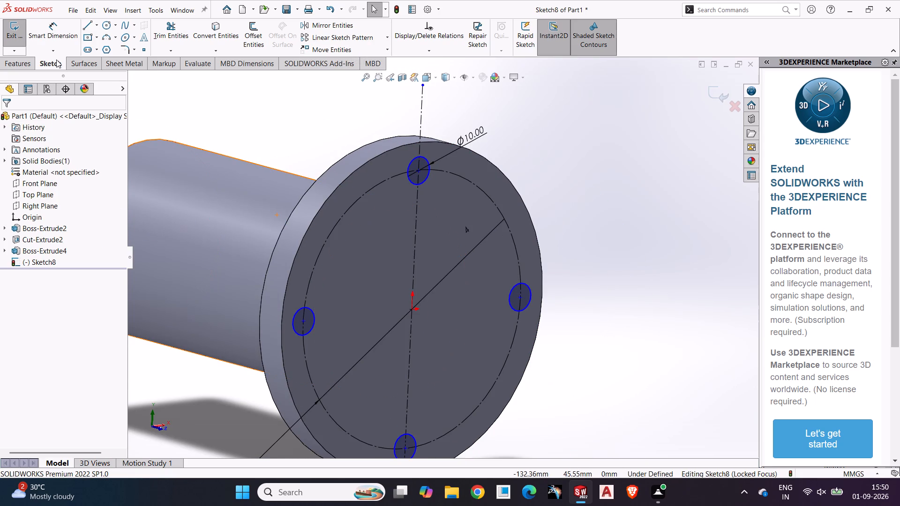
pyautogui.click(16, 64)
pyautogui.click(158, 38)
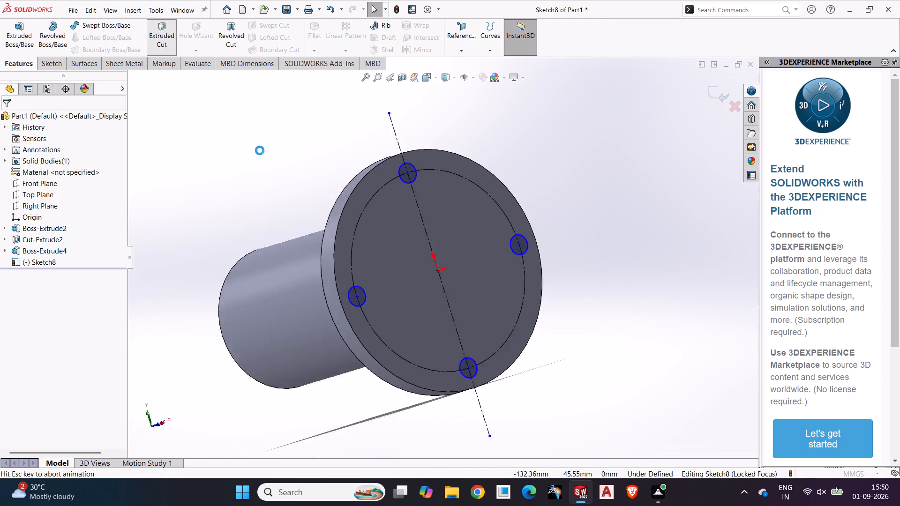
pyautogui.moveTo(266, 156); pyautogui.dragTo(312, 163, button='middle')
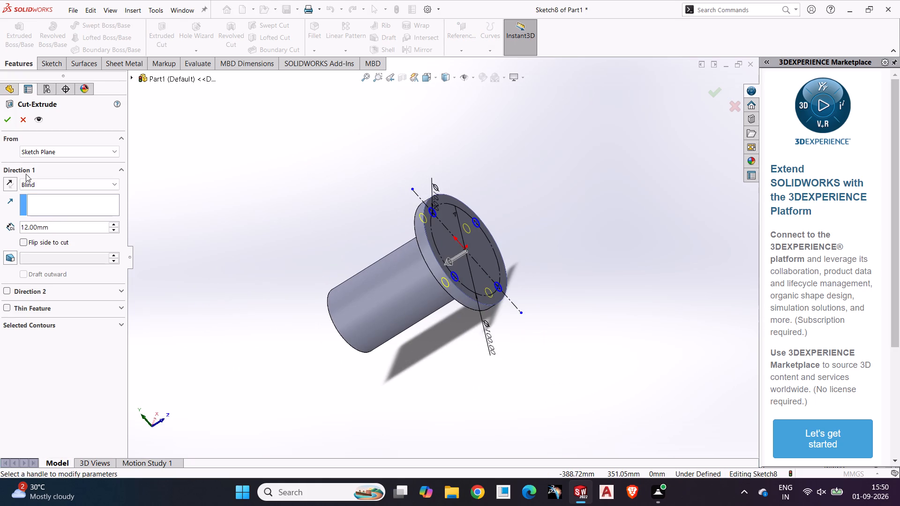
pyautogui.click(9, 126)
pyautogui.click(272, 231)
# Start a sketch on the flange's outer face and draw an origin-centred circle dimensioned to 50 mm diameter.
pyautogui.moveTo(280, 242); pyautogui.dragTo(193, 294, button='middle')
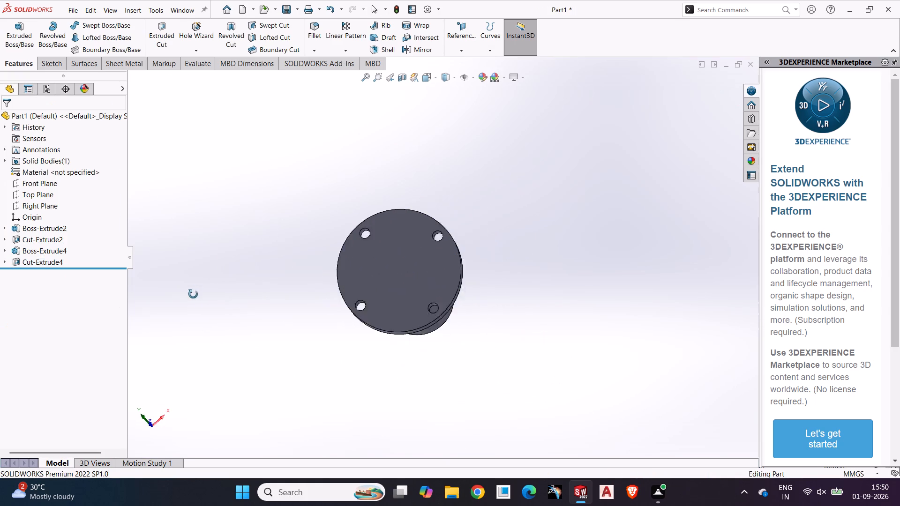
pyautogui.moveTo(193, 294); pyautogui.dragTo(196, 326, button='middle')
pyautogui.click(395, 295)
pyautogui.click(58, 70)
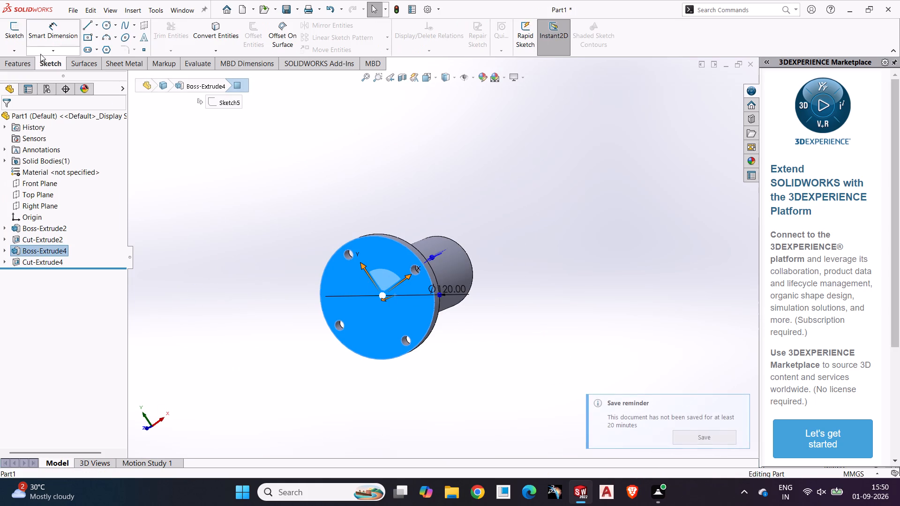
pyautogui.click(21, 34)
pyautogui.click(219, 188)
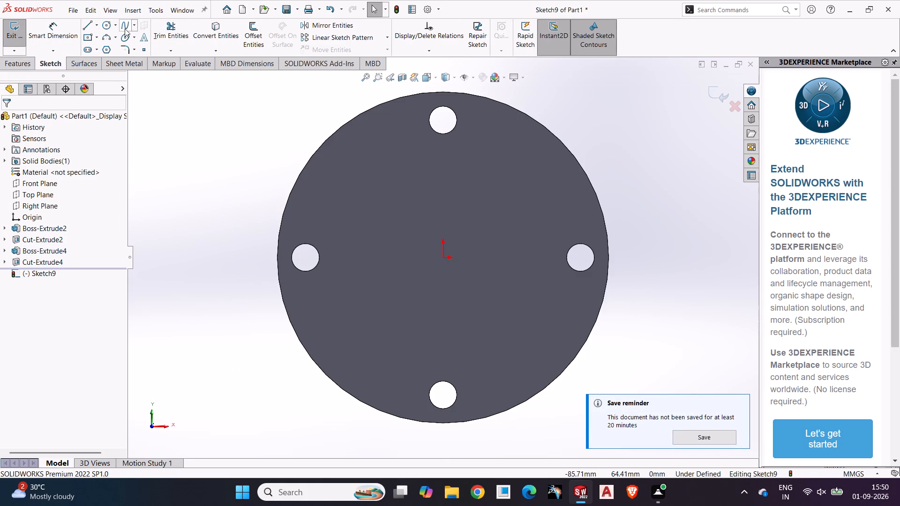
pyautogui.click(112, 28)
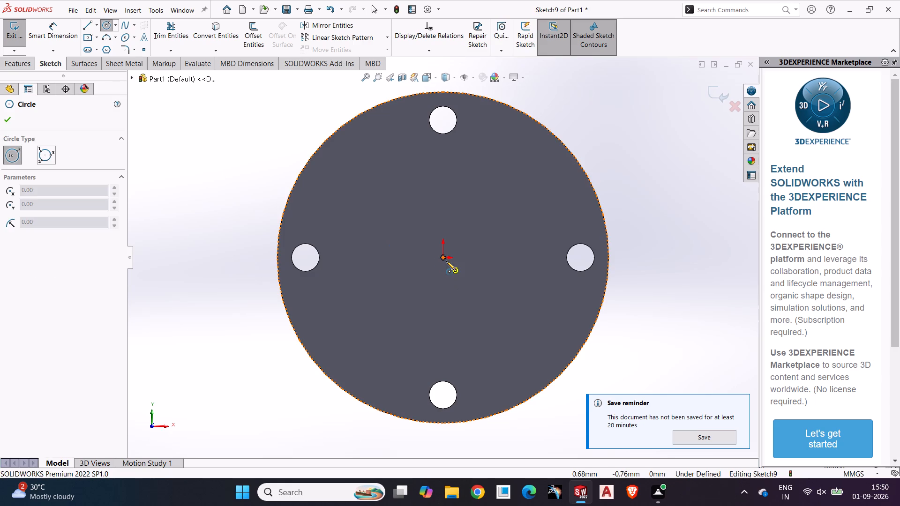
pyautogui.click(442, 257)
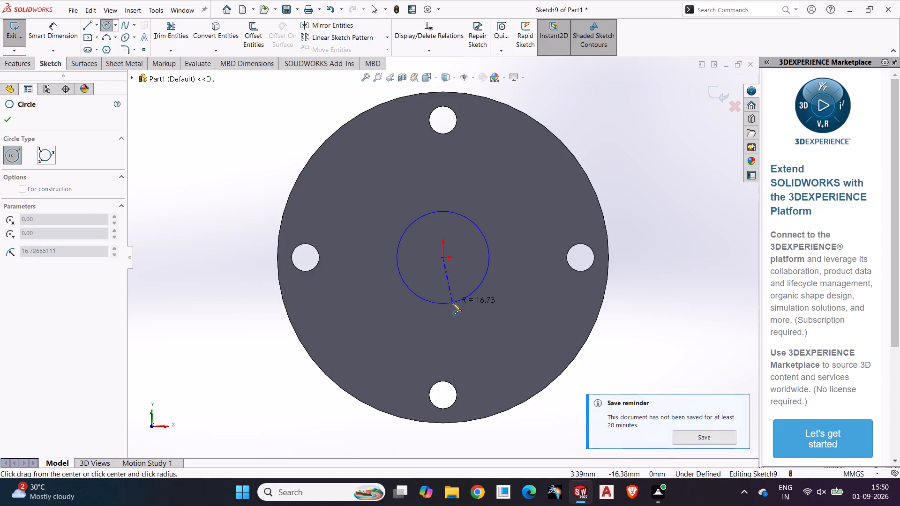
pyautogui.click(452, 303)
pyautogui.click(61, 33)
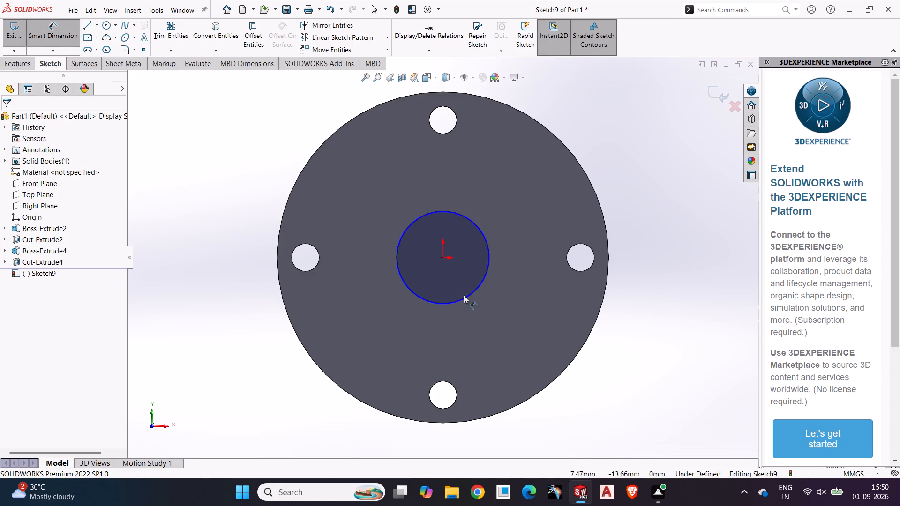
pyautogui.moveTo(464, 296); pyautogui.dragTo(489, 315)
pyautogui.click(626, 362)
pyautogui.write('50')
pyautogui.press('Return')
pyautogui.click(765, 269)
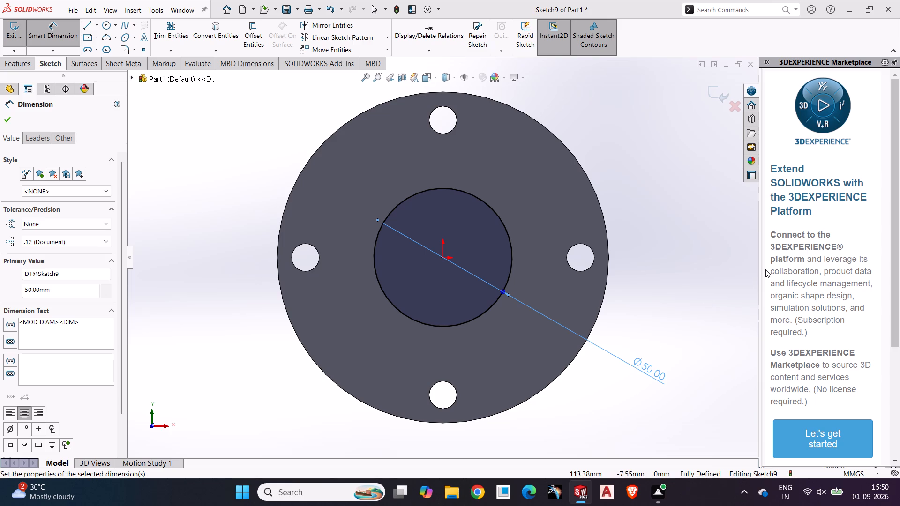
# Extrude-cut the 50 mm circle Through All to open the bore through the flange.
pyautogui.click(12, 64)
pyautogui.click(159, 45)
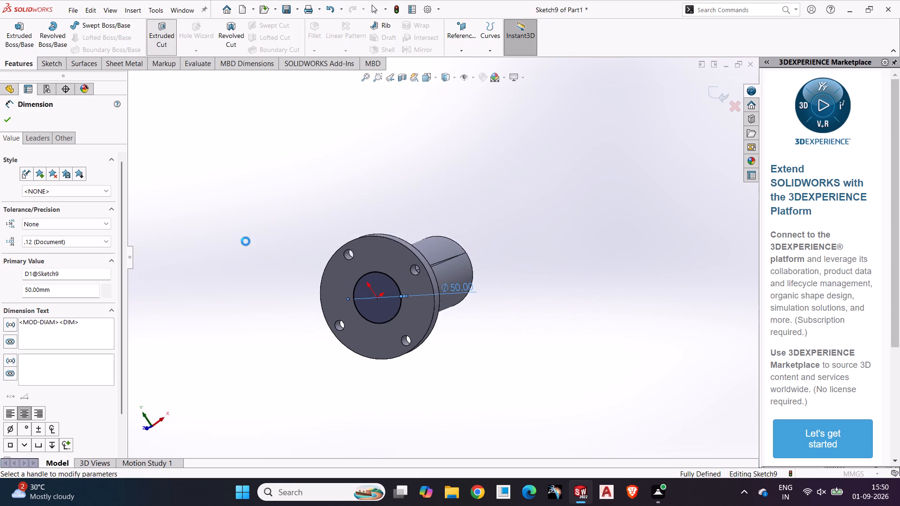
pyautogui.moveTo(246, 241); pyautogui.dragTo(376, 278, button='middle')
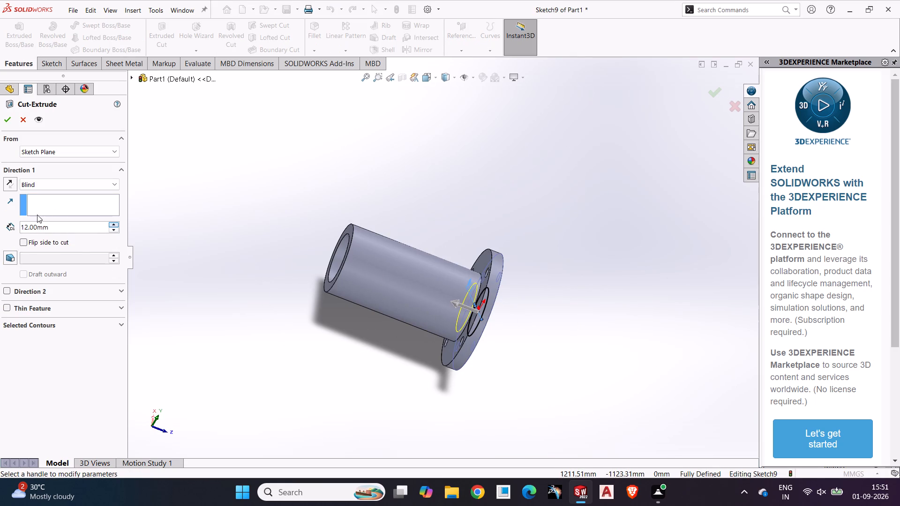
pyautogui.click(57, 184)
pyautogui.click(50, 206)
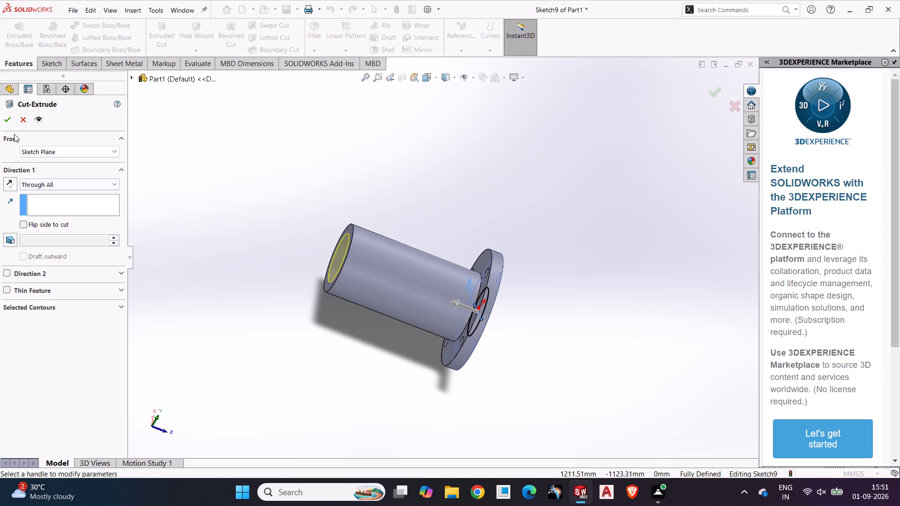
pyautogui.click(7, 118)
pyautogui.click(196, 234)
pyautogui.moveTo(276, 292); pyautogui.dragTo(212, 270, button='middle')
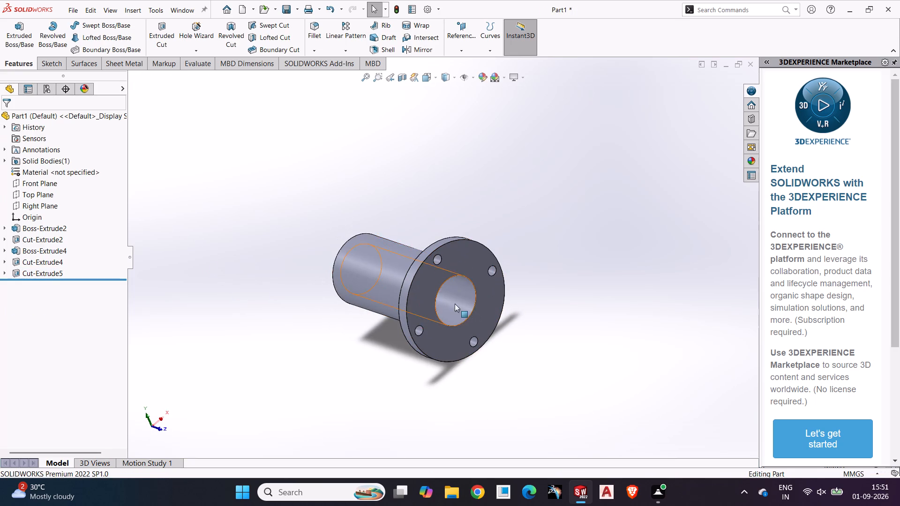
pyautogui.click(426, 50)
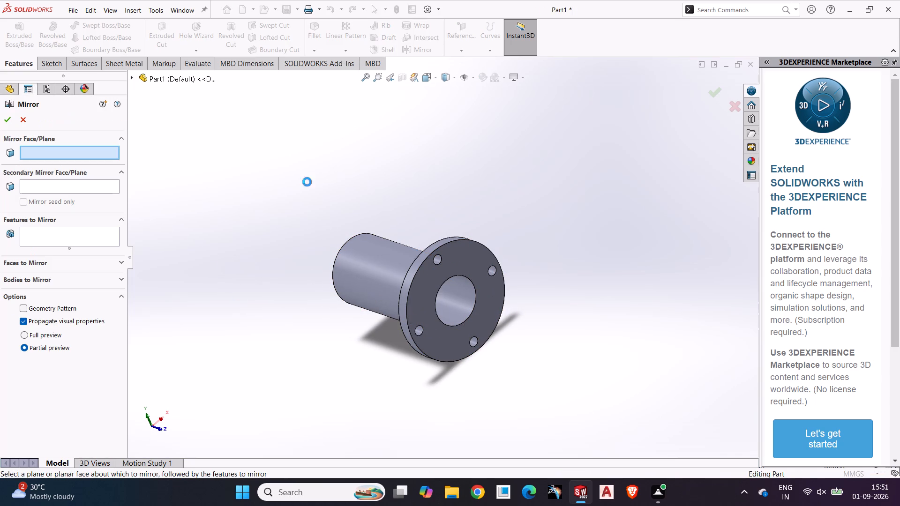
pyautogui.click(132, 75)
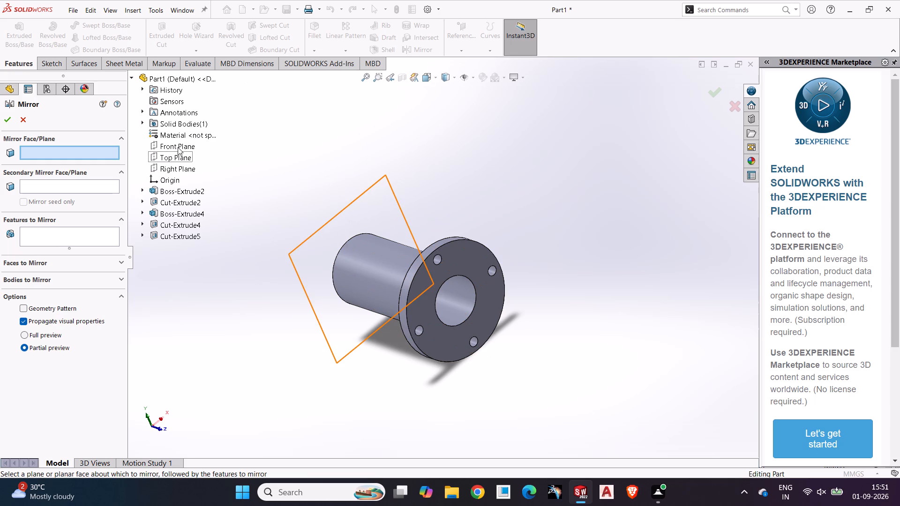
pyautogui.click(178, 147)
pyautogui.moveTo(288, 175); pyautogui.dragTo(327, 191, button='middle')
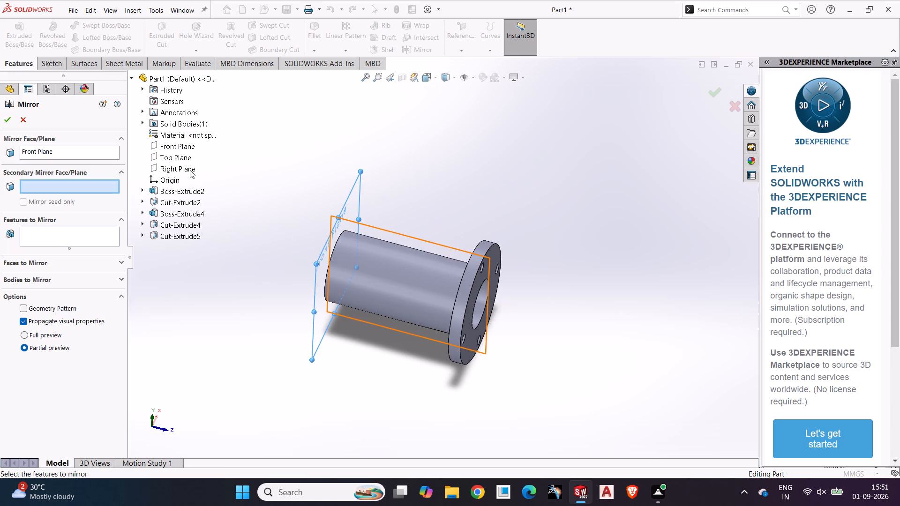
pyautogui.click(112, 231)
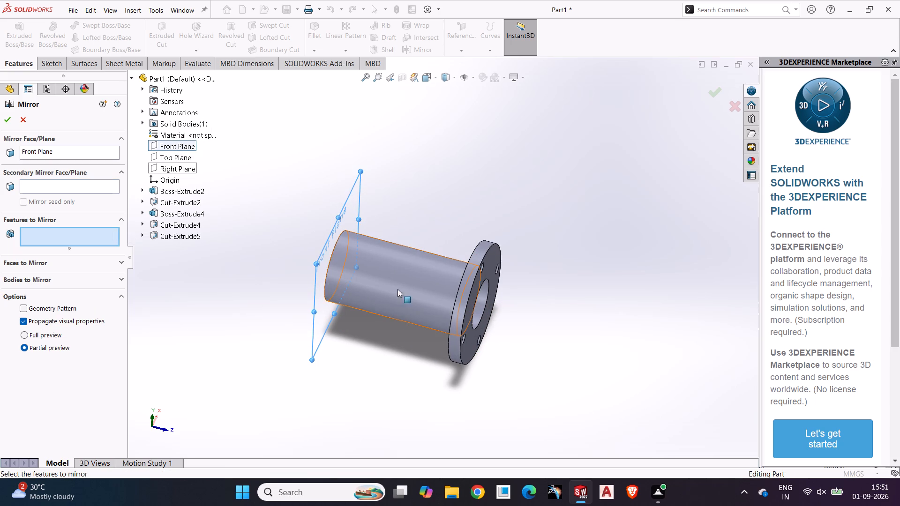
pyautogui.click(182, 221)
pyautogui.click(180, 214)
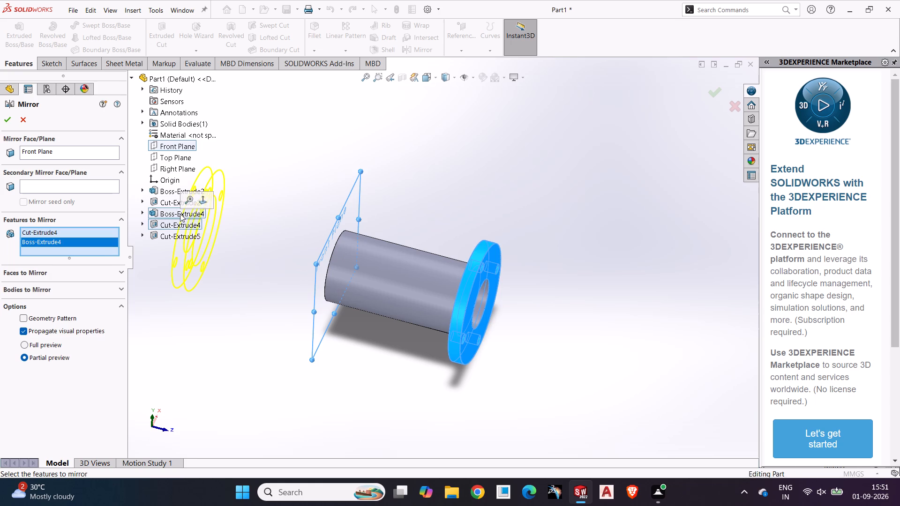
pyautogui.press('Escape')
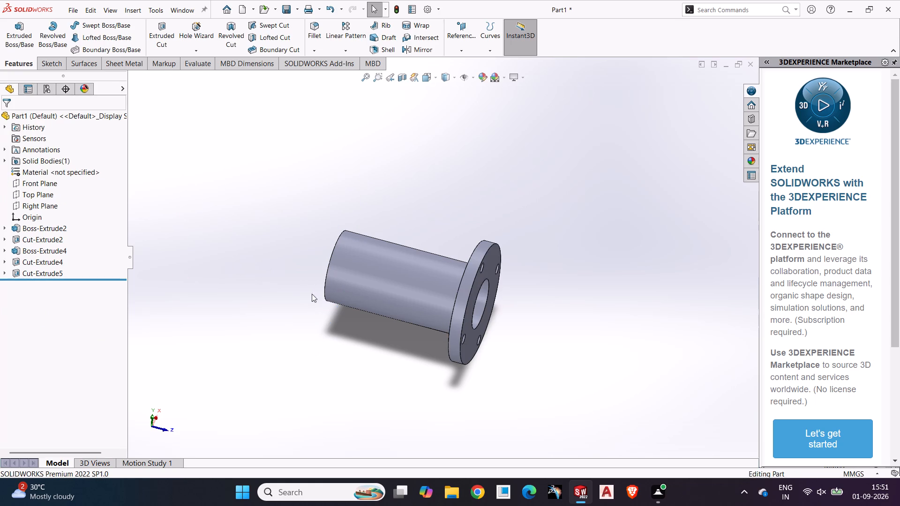
# Create a reference plane offset 75 mm from the Front Plane, crossing the middle of the tube.
pyautogui.click(463, 54)
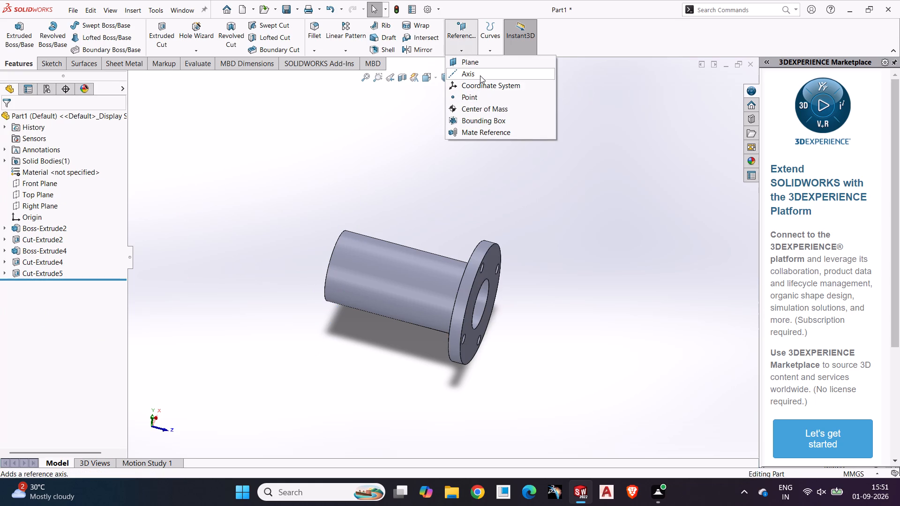
pyautogui.click(486, 67)
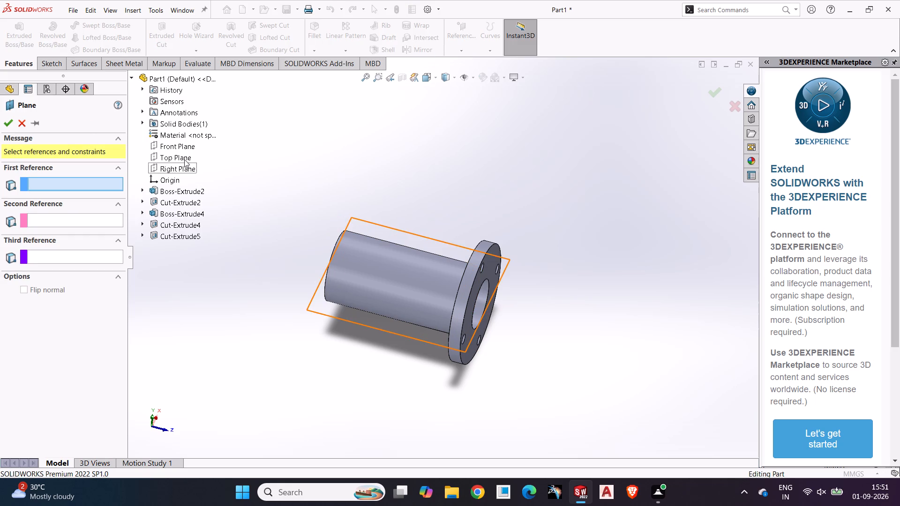
pyautogui.click(192, 149)
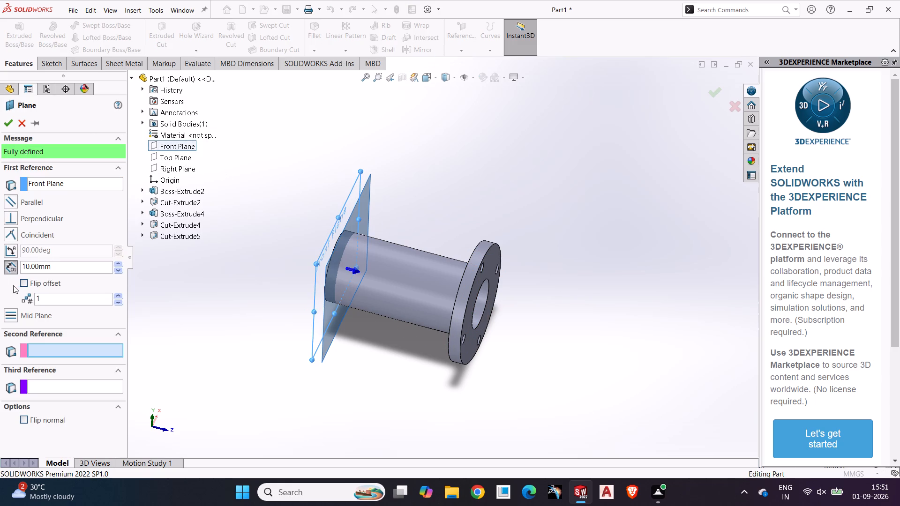
pyautogui.click(119, 265)
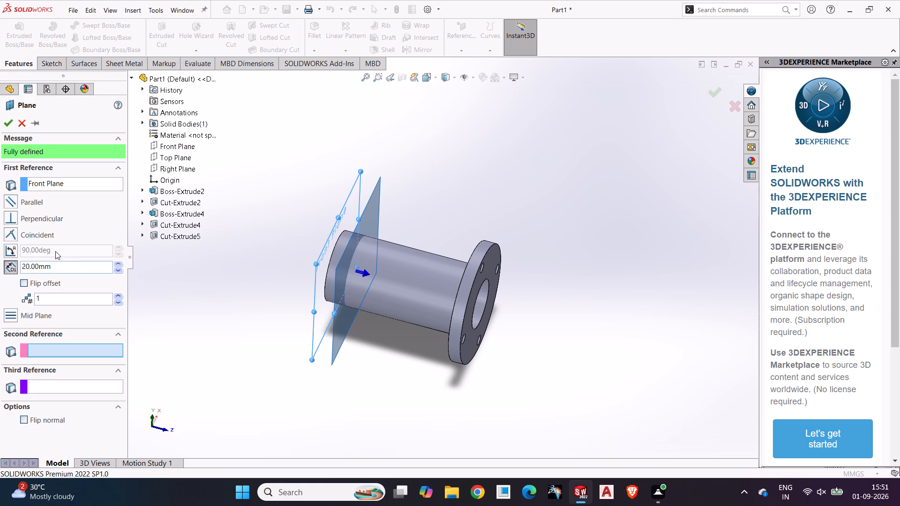
pyautogui.moveTo(65, 268); pyautogui.dragTo(0, 280)
pyautogui.press('7')
pyautogui.press('5')
pyautogui.press('Return')
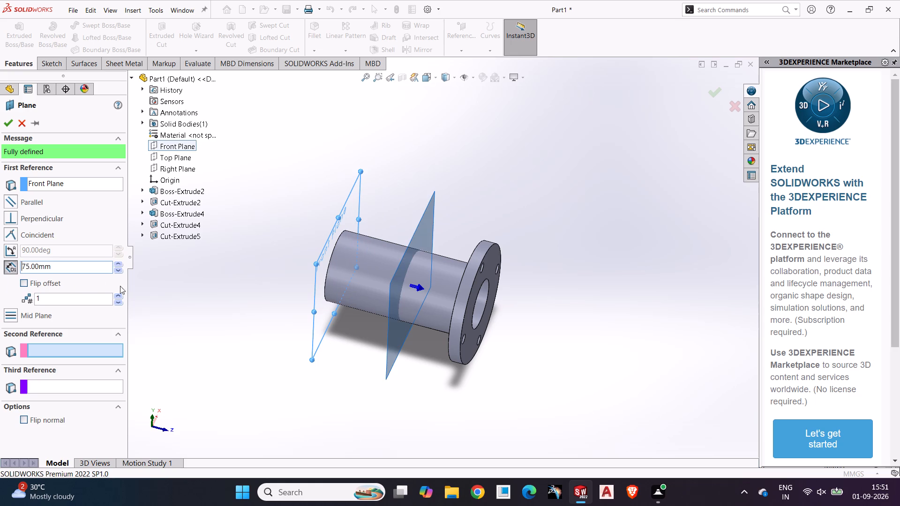
pyautogui.click(273, 237)
pyautogui.moveTo(278, 237); pyautogui.dragTo(282, 232, button='middle')
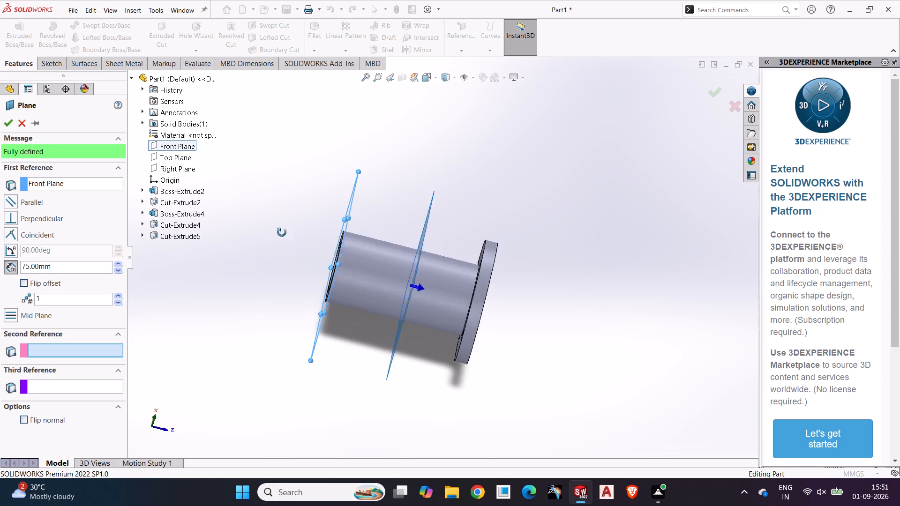
pyautogui.moveTo(282, 232); pyautogui.dragTo(297, 239, button='middle')
pyautogui.click(10, 125)
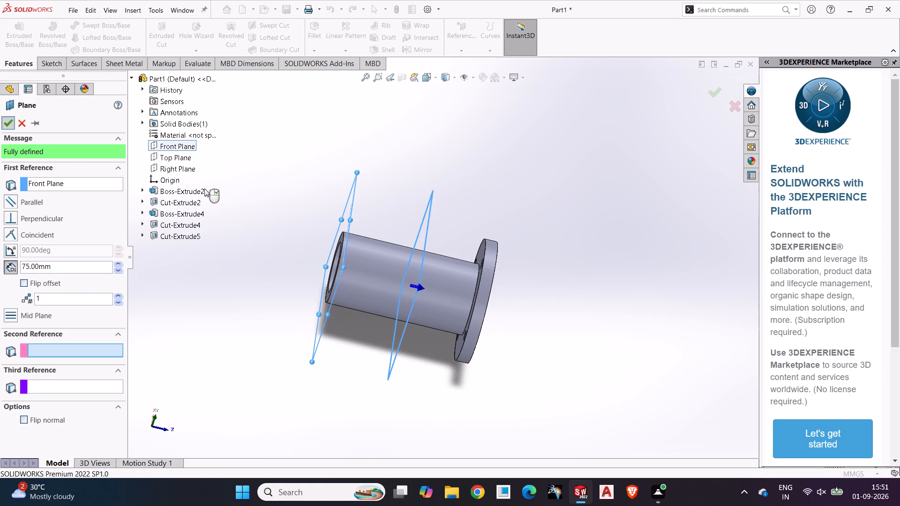
pyautogui.click(305, 209)
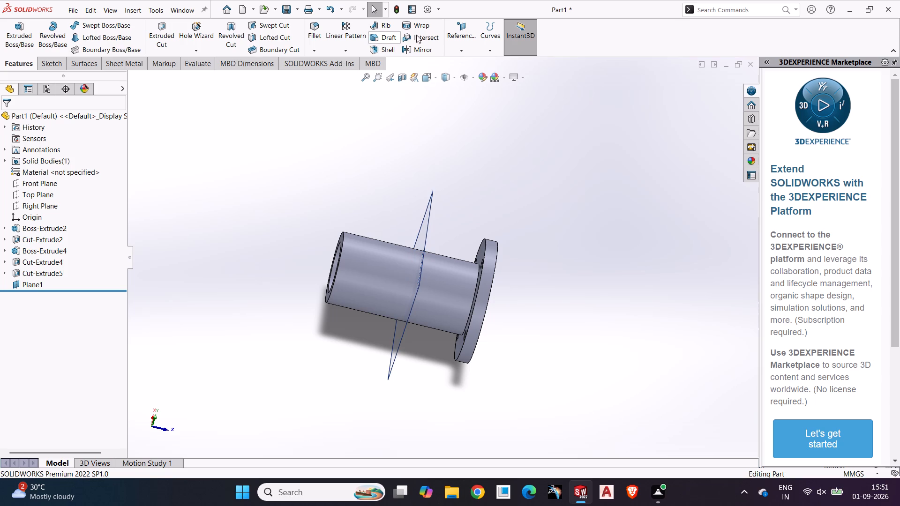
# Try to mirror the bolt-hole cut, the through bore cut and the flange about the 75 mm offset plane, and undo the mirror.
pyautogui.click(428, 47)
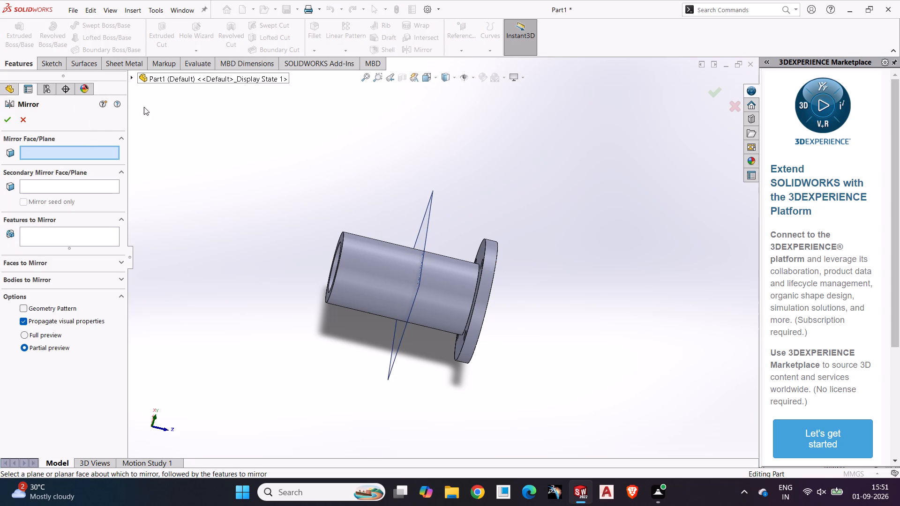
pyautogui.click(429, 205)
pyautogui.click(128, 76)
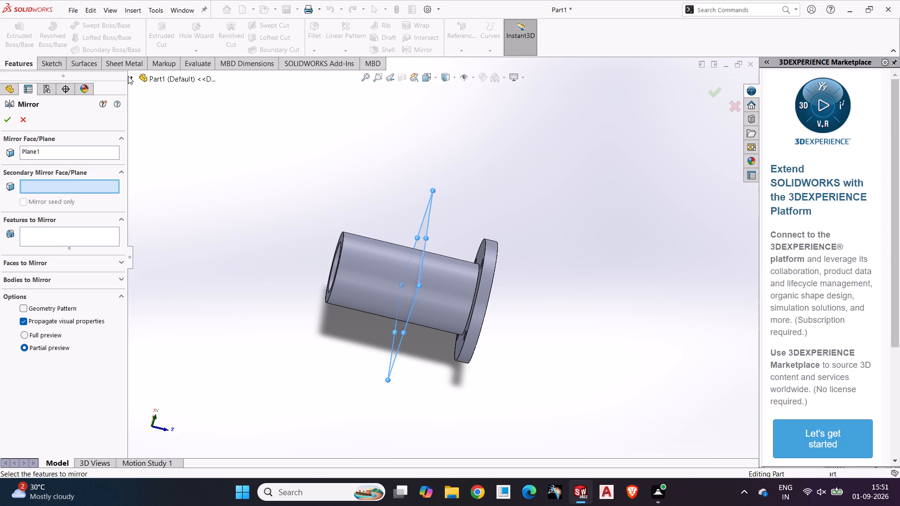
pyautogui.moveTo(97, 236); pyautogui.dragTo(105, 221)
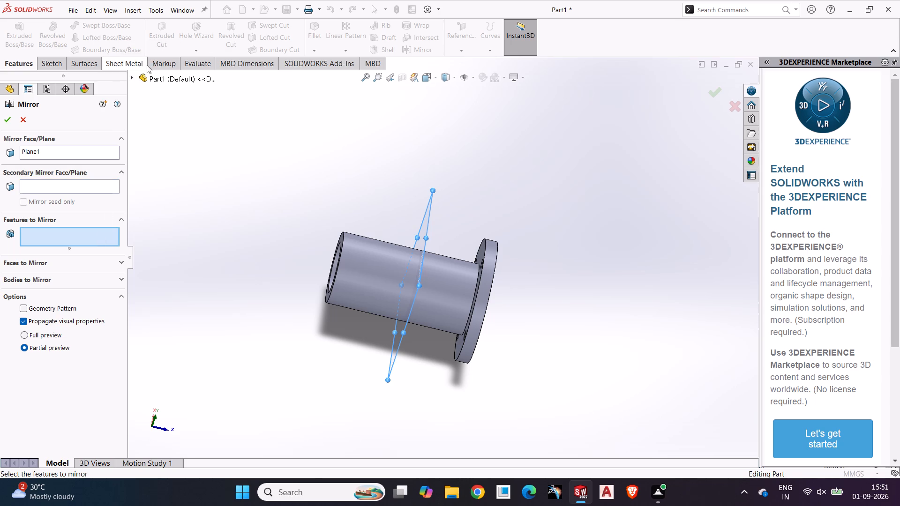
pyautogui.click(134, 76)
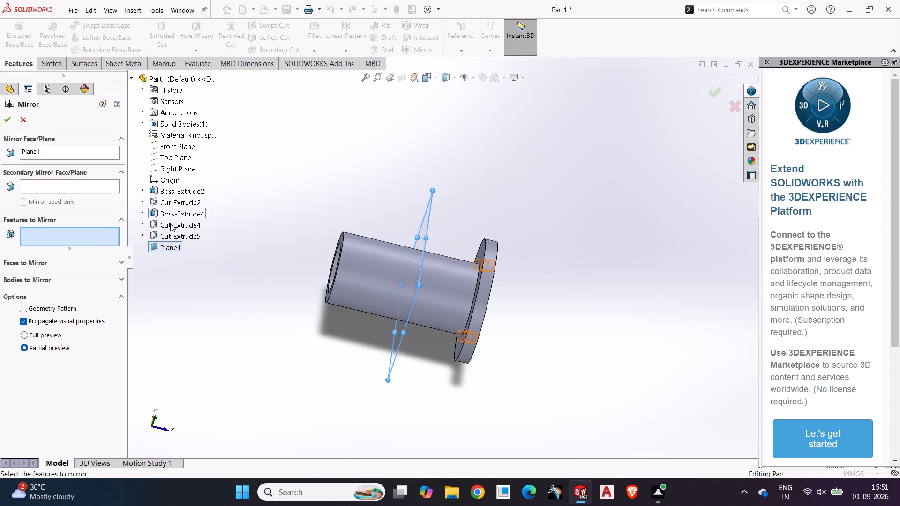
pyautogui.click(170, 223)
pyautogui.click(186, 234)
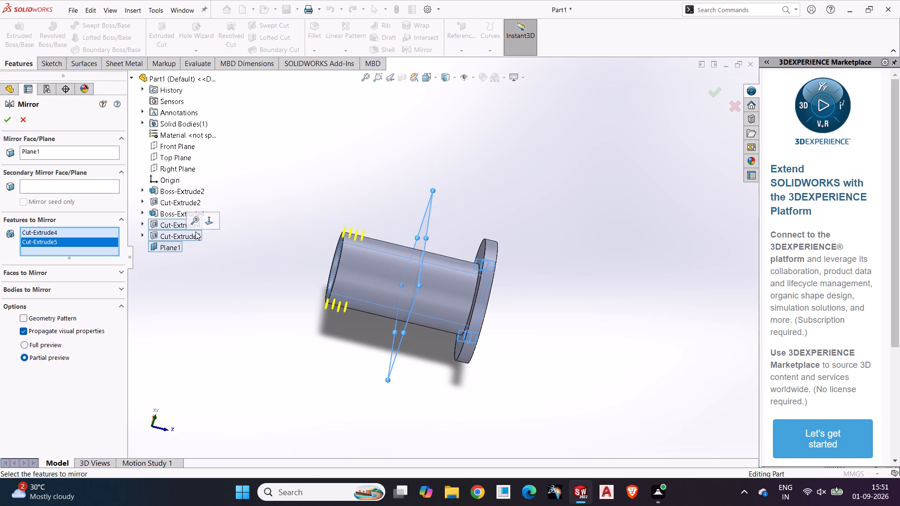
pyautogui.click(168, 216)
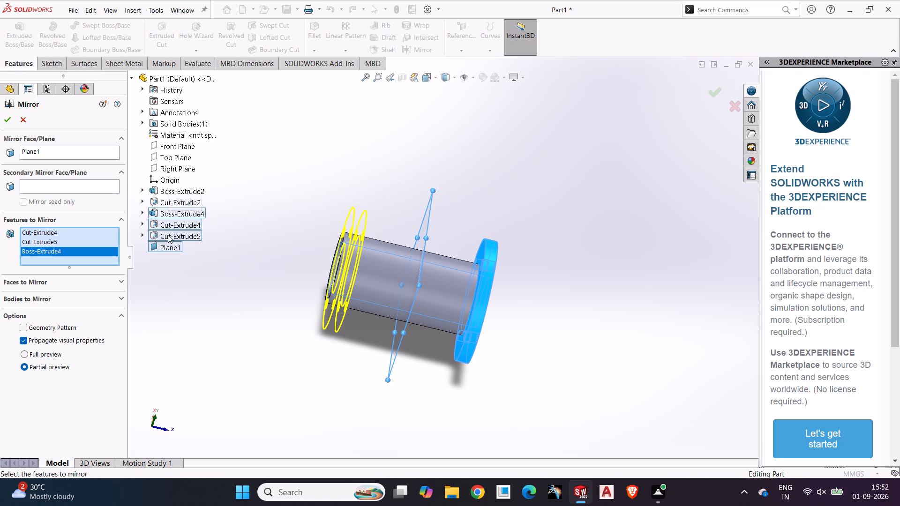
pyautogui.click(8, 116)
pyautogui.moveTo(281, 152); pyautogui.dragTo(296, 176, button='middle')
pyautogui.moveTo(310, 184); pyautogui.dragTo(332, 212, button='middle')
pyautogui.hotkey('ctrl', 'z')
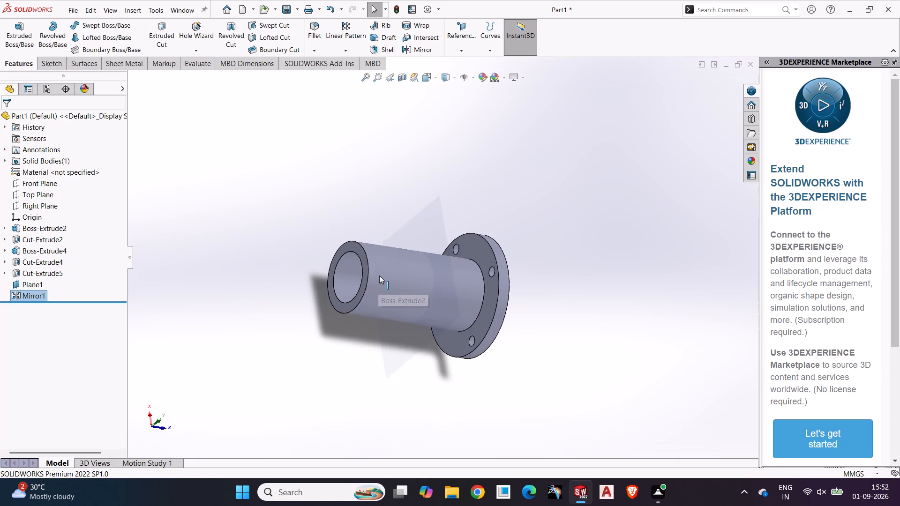
# Mirror only the flange extrusion and its bolt-hole cut about Plane1 to the tube's other end.
pyautogui.click(422, 46)
pyautogui.click(425, 222)
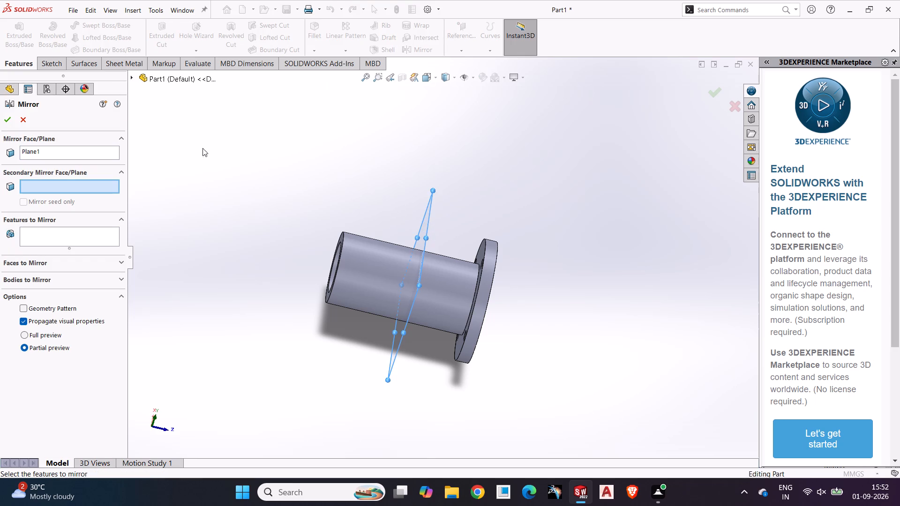
pyautogui.click(134, 81)
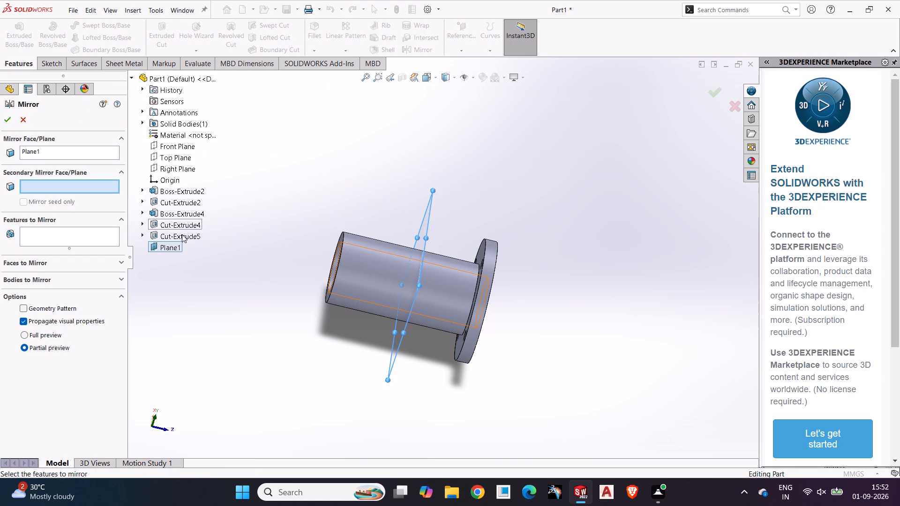
pyautogui.click(185, 225)
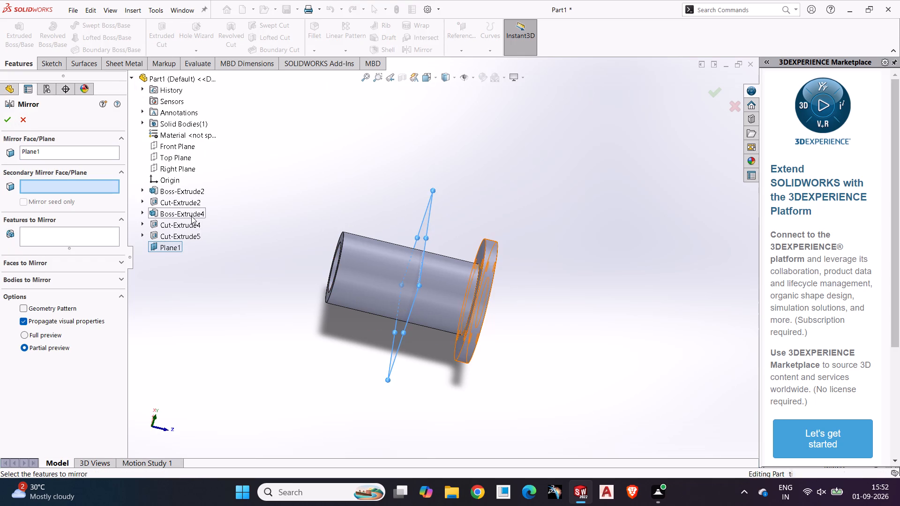
pyautogui.click(191, 216)
pyautogui.moveTo(74, 230); pyautogui.dragTo(86, 230)
pyautogui.click(193, 212)
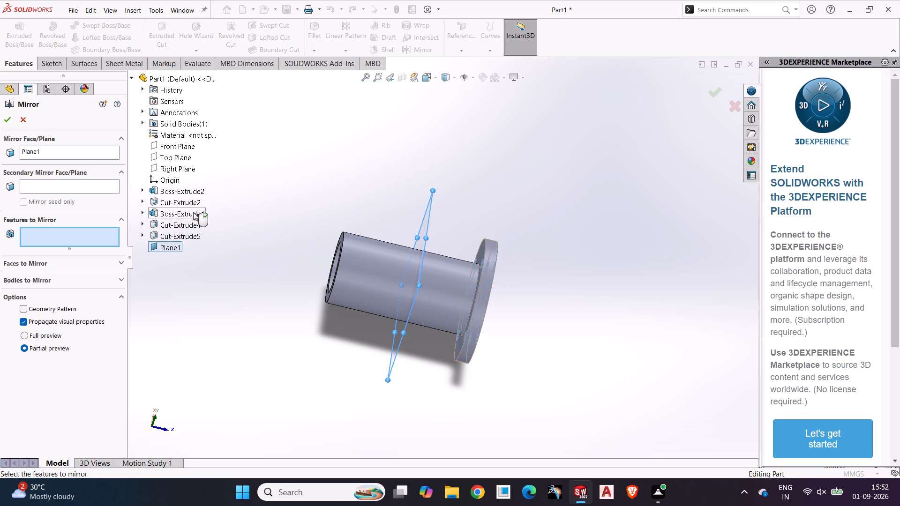
pyautogui.click(188, 222)
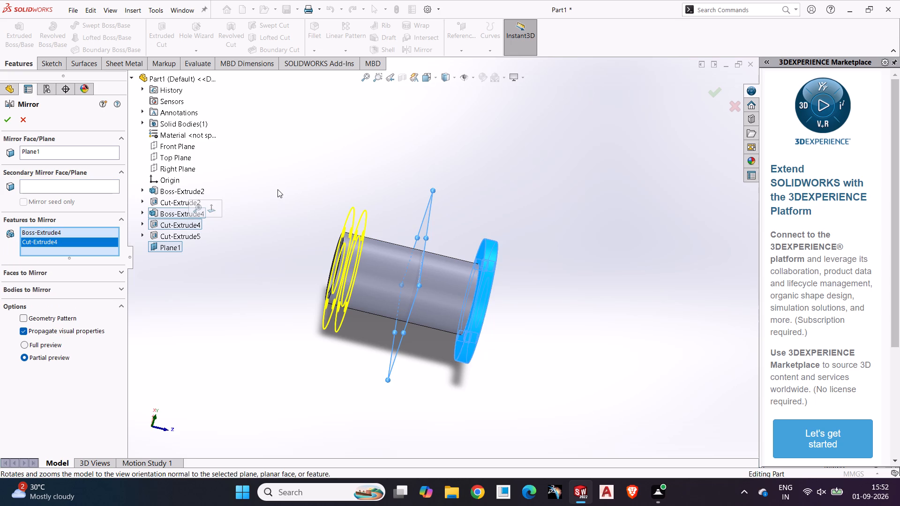
pyautogui.click(3, 122)
pyautogui.click(311, 205)
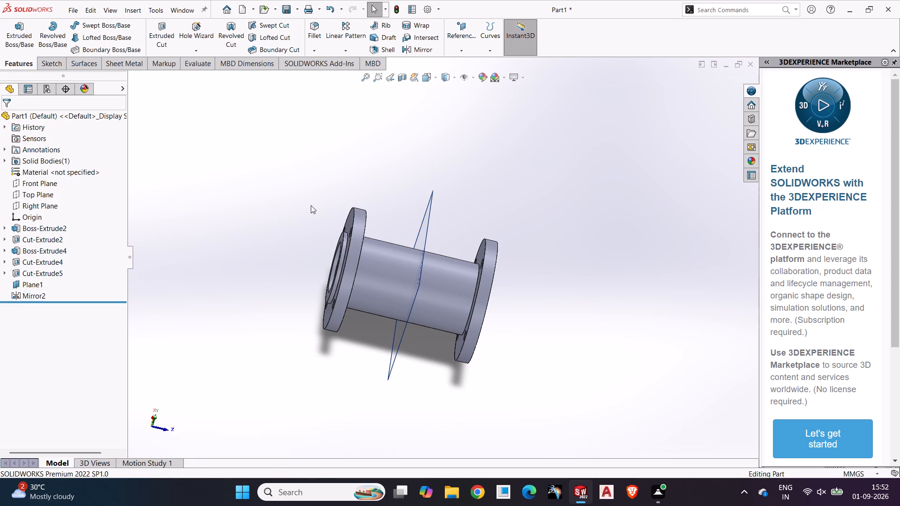
# Start a sketch on the mirrored flange's outer face and draw an origin-centred circle of 25 mm radius.
pyautogui.moveTo(305, 205); pyautogui.dragTo(390, 252, button='middle')
pyautogui.moveTo(315, 252); pyautogui.dragTo(189, 282, button='middle')
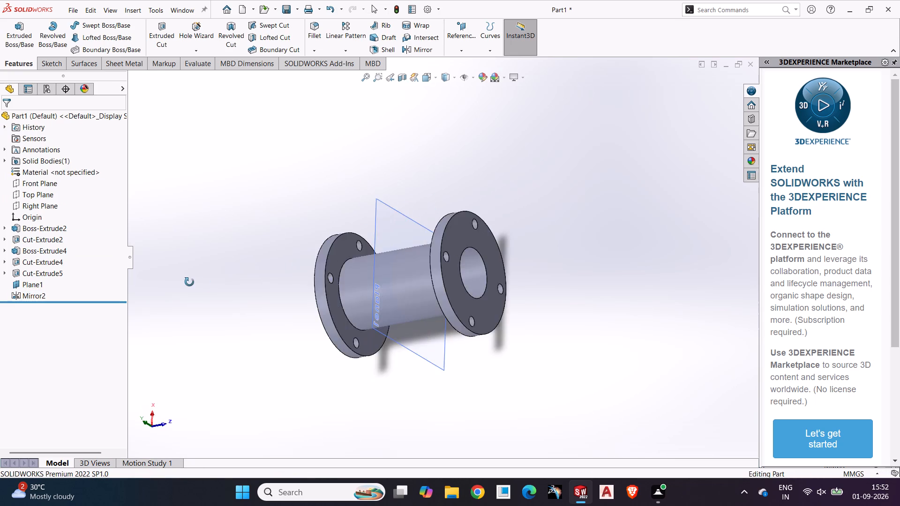
pyautogui.moveTo(189, 282); pyautogui.dragTo(375, 298, button='middle')
pyautogui.click(472, 287)
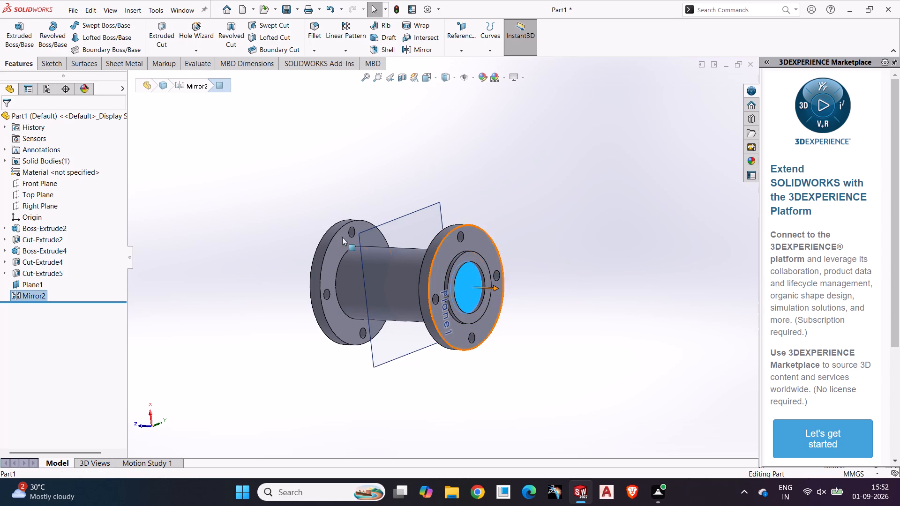
pyautogui.click(43, 60)
pyautogui.click(16, 30)
pyautogui.click(213, 230)
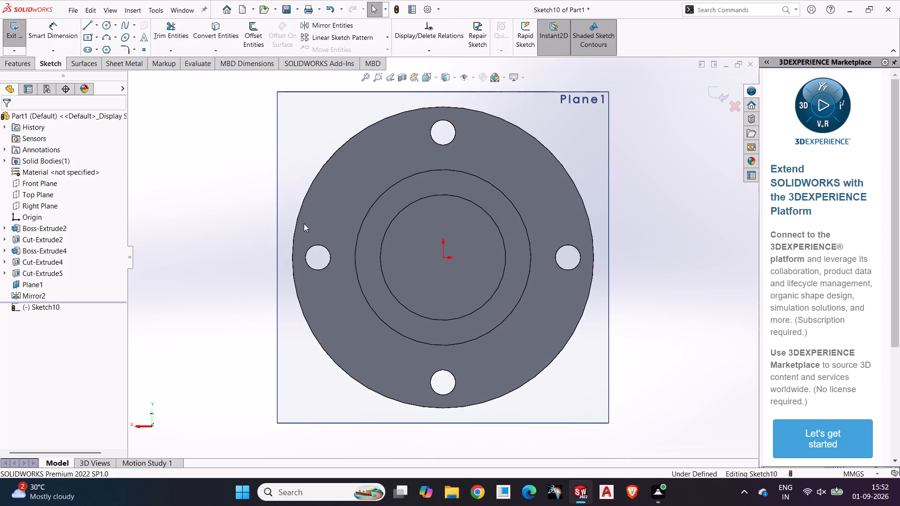
pyautogui.click(103, 24)
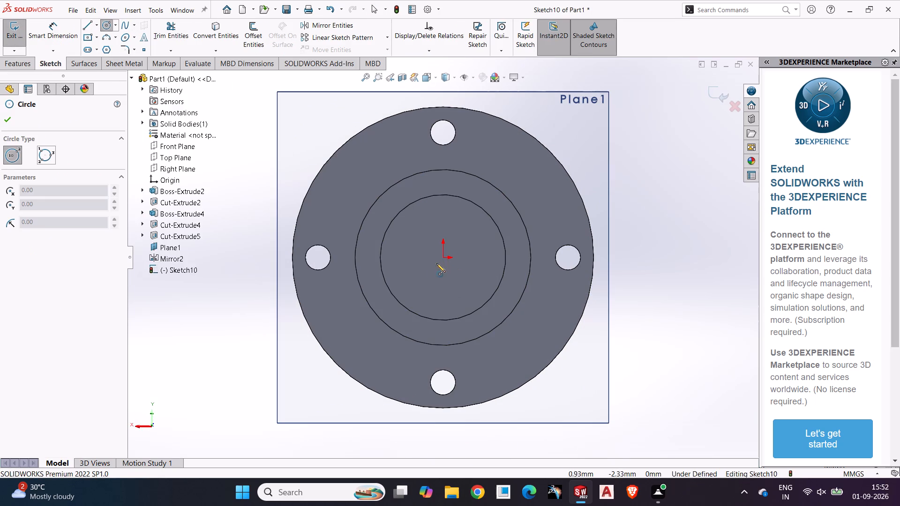
pyautogui.click(443, 259)
pyautogui.click(457, 197)
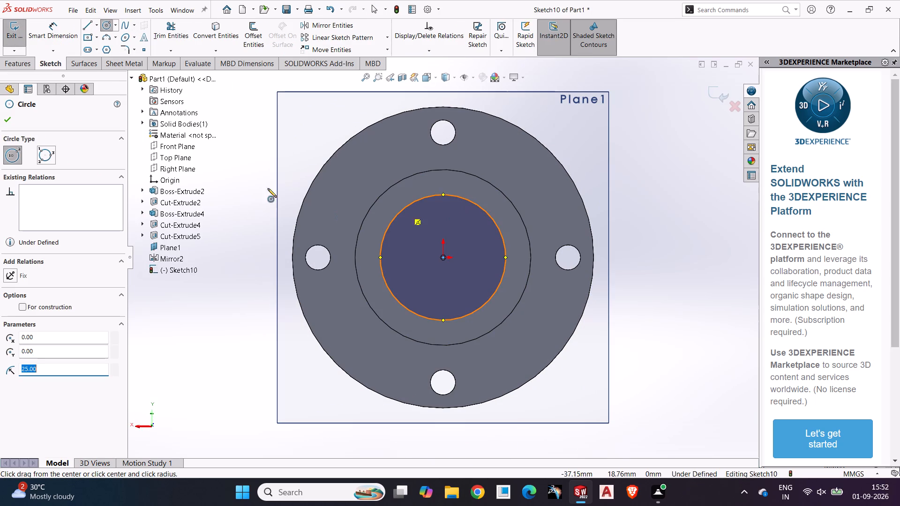
# Extrude-cut the 25 mm radius circle Through All to open the bore at the mirrored flange.
pyautogui.click(24, 62)
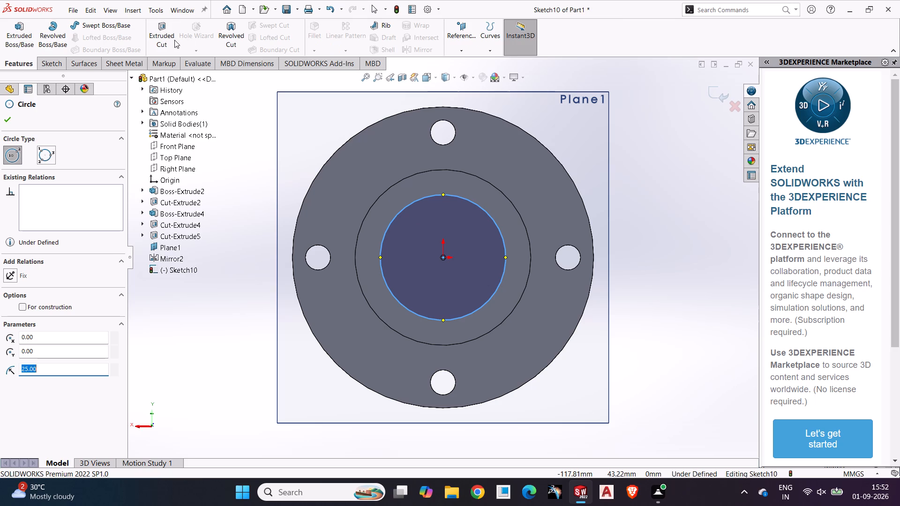
pyautogui.click(158, 35)
pyautogui.moveTo(309, 189); pyautogui.dragTo(408, 209, button='middle')
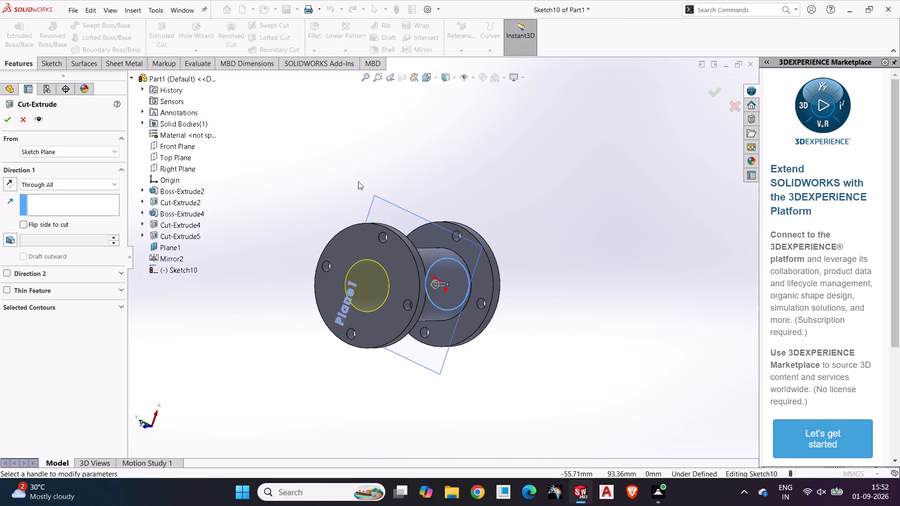
pyautogui.moveTo(5, 119); pyautogui.dragTo(15, 119)
pyautogui.click(14, 119)
# Start a sketch on the tube's protruding end face and draw an origin-centred circle of 35 mm radius.
pyautogui.moveTo(366, 179); pyautogui.dragTo(299, 205, button='middle')
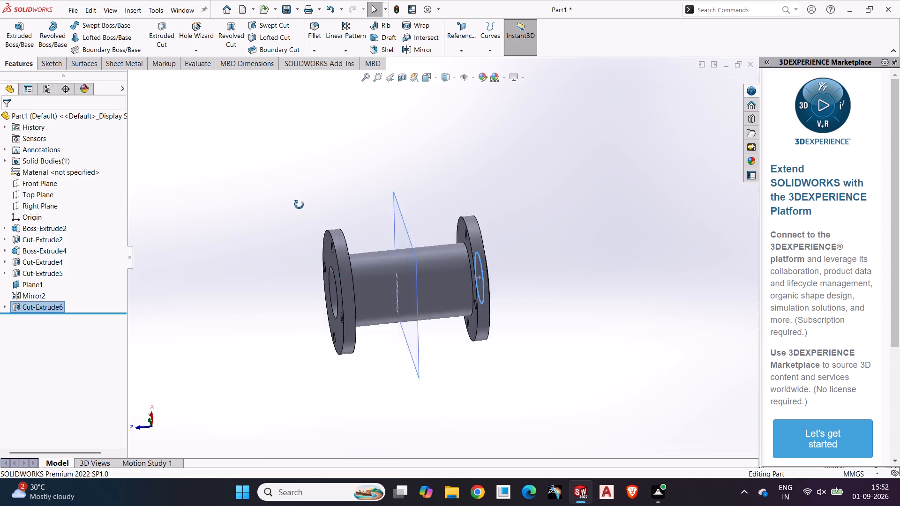
pyautogui.moveTo(299, 205); pyautogui.dragTo(239, 236, button='middle')
pyautogui.click(447, 260)
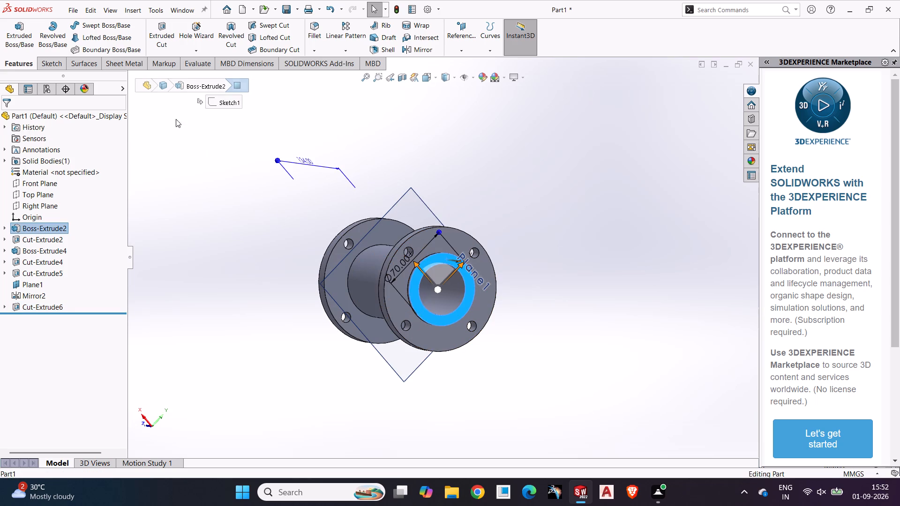
pyautogui.click(39, 62)
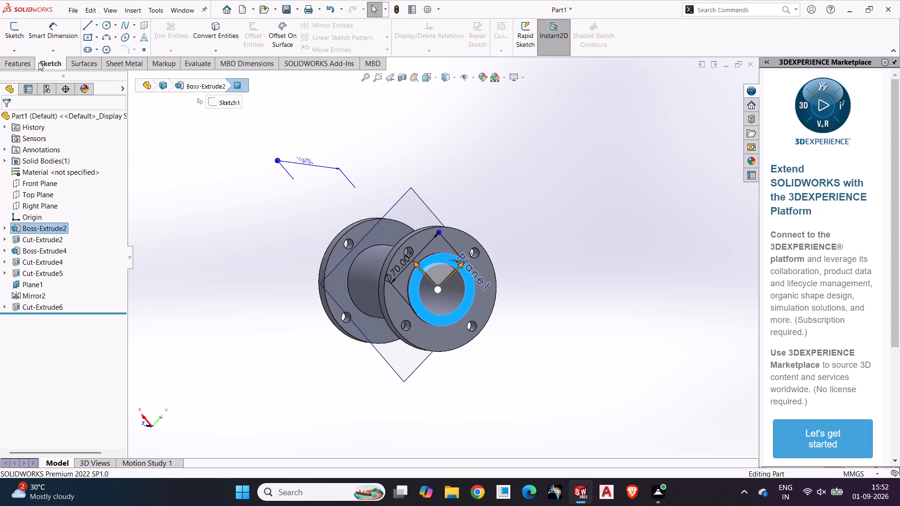
pyautogui.click(16, 37)
pyautogui.click(214, 193)
pyautogui.moveTo(268, 223); pyautogui.dragTo(285, 237, button='middle')
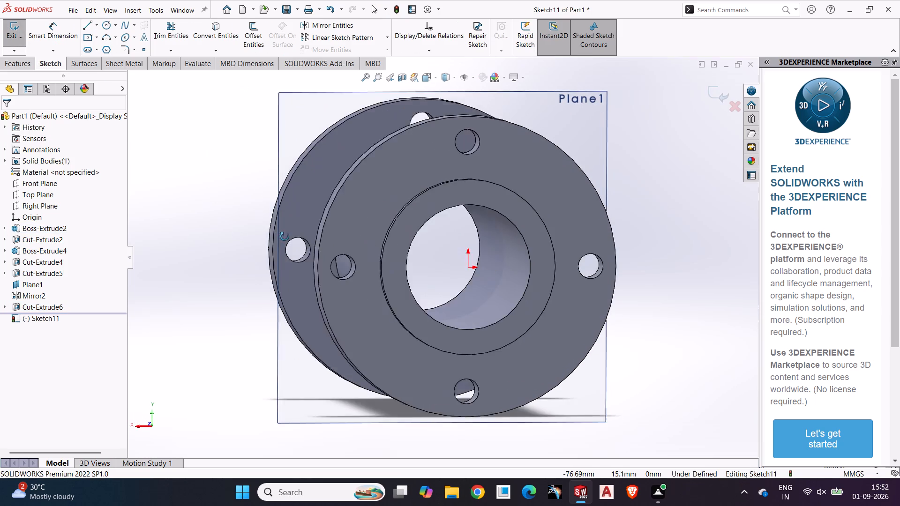
pyautogui.moveTo(285, 237); pyautogui.dragTo(287, 238, button='middle')
pyautogui.middleClick(332, 230)
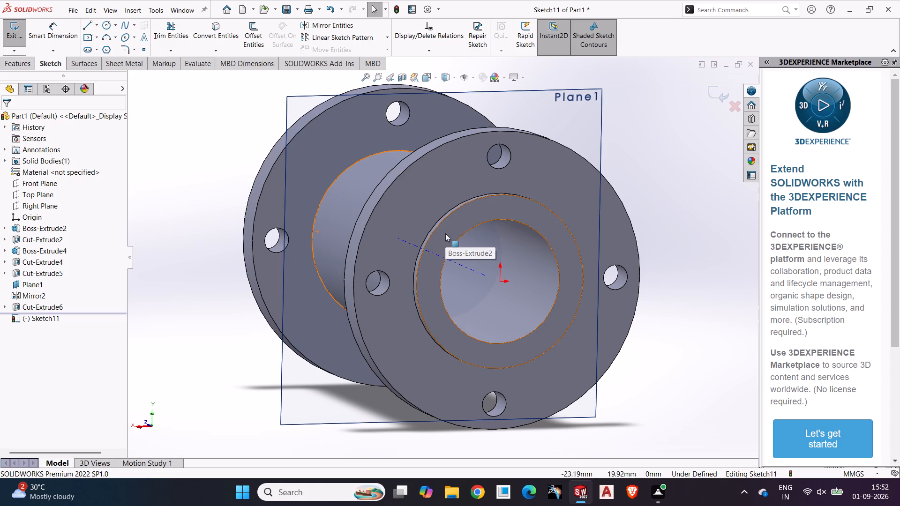
pyautogui.click(105, 21)
pyautogui.click(502, 284)
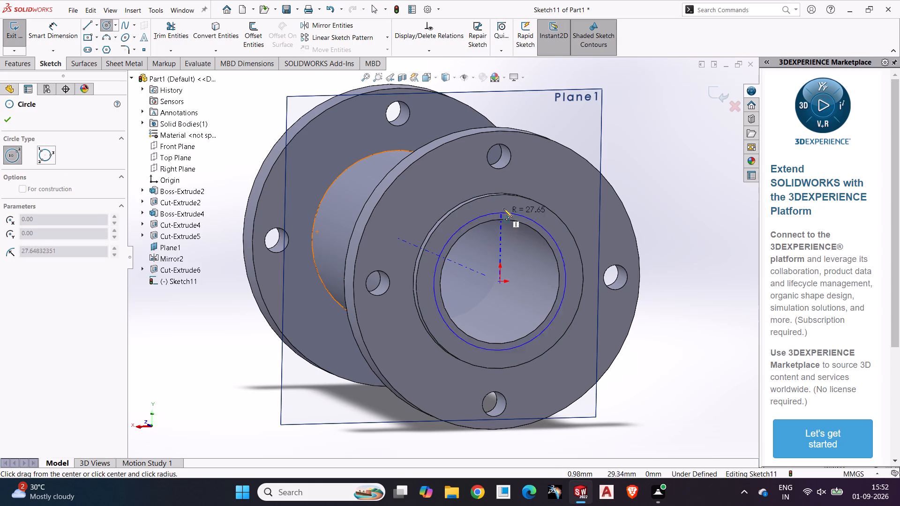
pyautogui.click(508, 197)
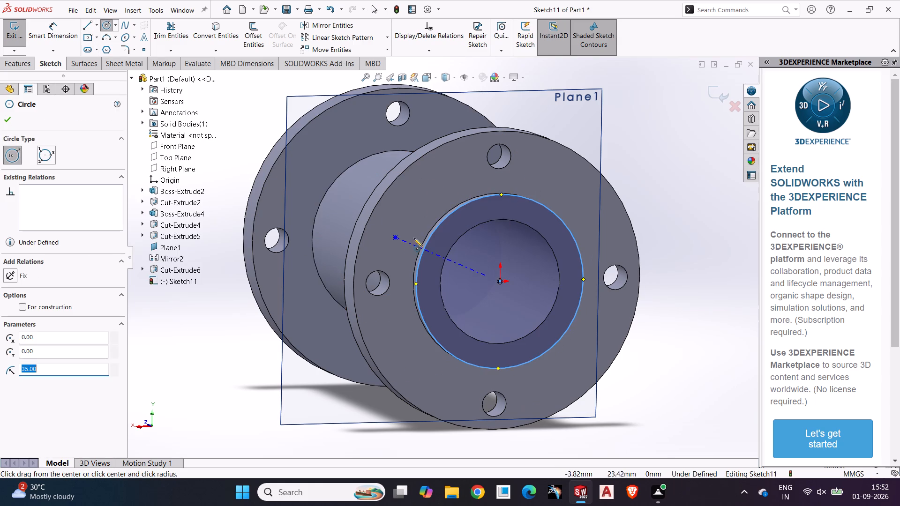
pyautogui.click(7, 119)
# Extrude-cut the 35 mm radius circle with a Blind depth of 4 mm to trim the protruding tube end.
pyautogui.click(29, 69)
pyautogui.click(177, 41)
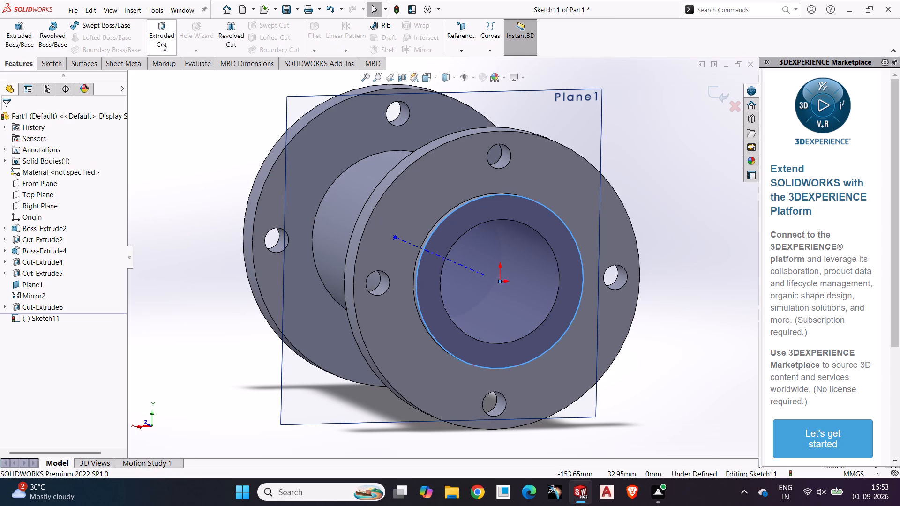
pyautogui.click(162, 43)
pyautogui.moveTo(214, 206); pyautogui.dragTo(258, 234, button='middle')
pyautogui.click(75, 188)
pyautogui.click(68, 195)
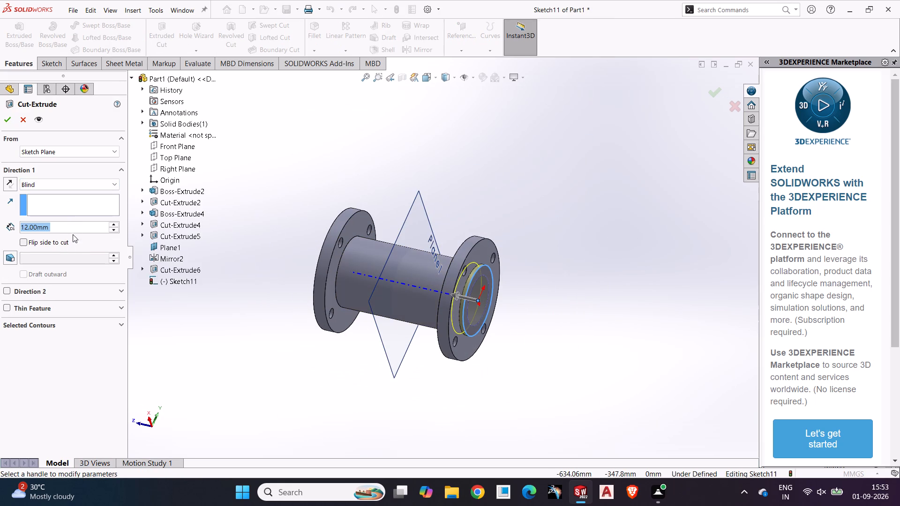
pyautogui.moveTo(220, 253); pyautogui.dragTo(204, 296, button='middle')
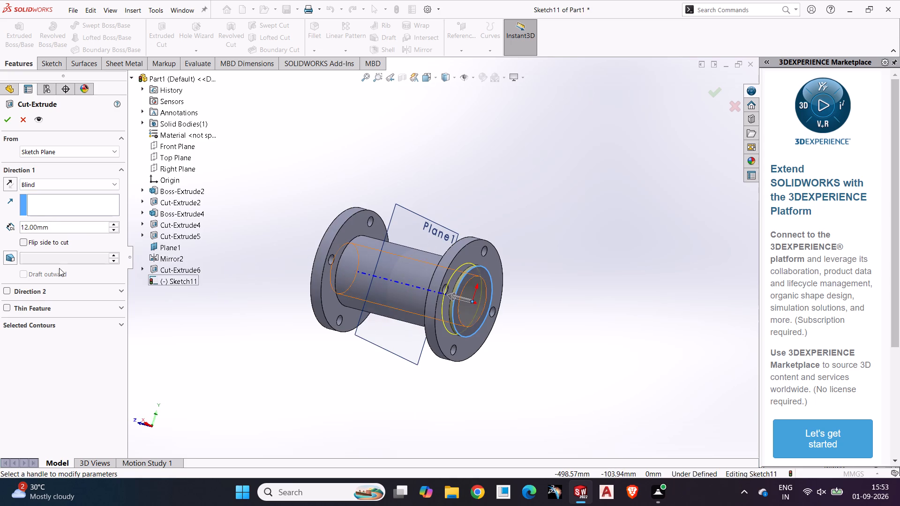
pyautogui.click(114, 227)
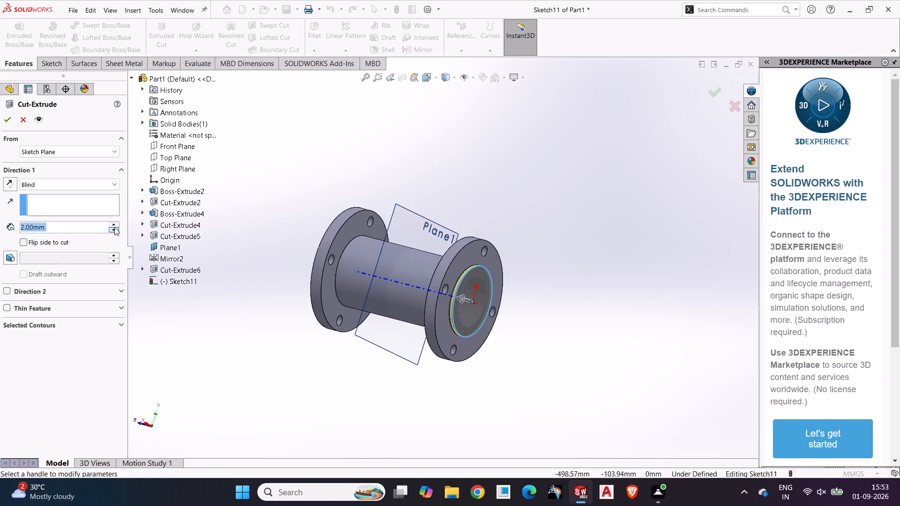
pyautogui.moveTo(246, 232); pyautogui.dragTo(258, 249, button='middle')
pyautogui.scroll(-9, 451, 287)
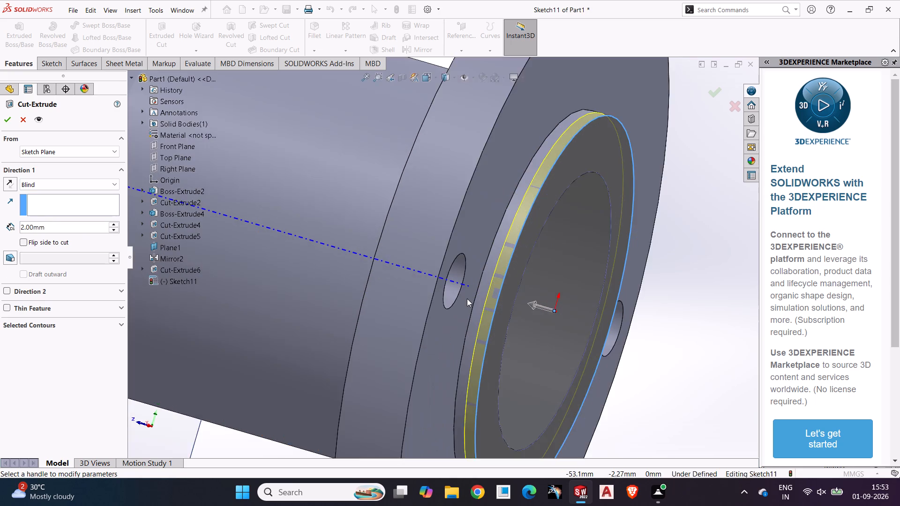
pyautogui.scroll(-3, 467, 298)
pyautogui.scroll(2, 467, 298)
pyautogui.moveTo(76, 226); pyautogui.dragTo(0, 228)
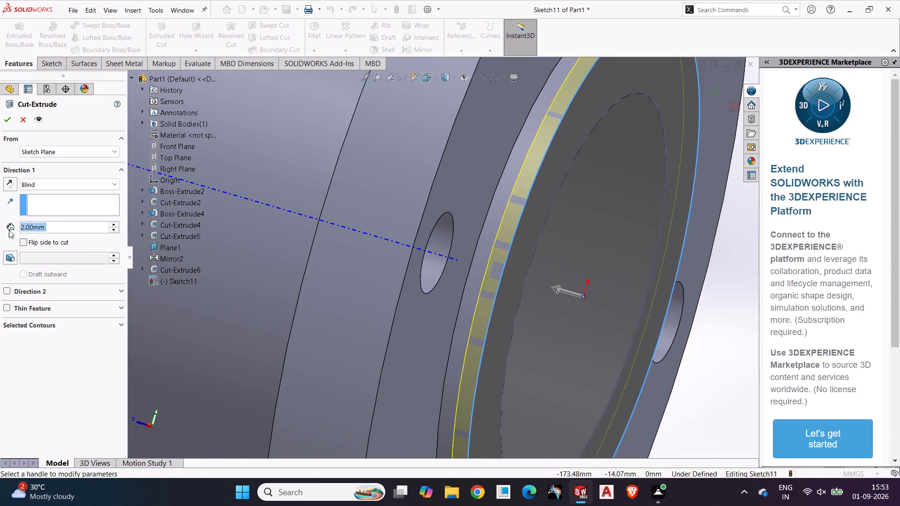
pyautogui.press('4')
pyautogui.press('Return')
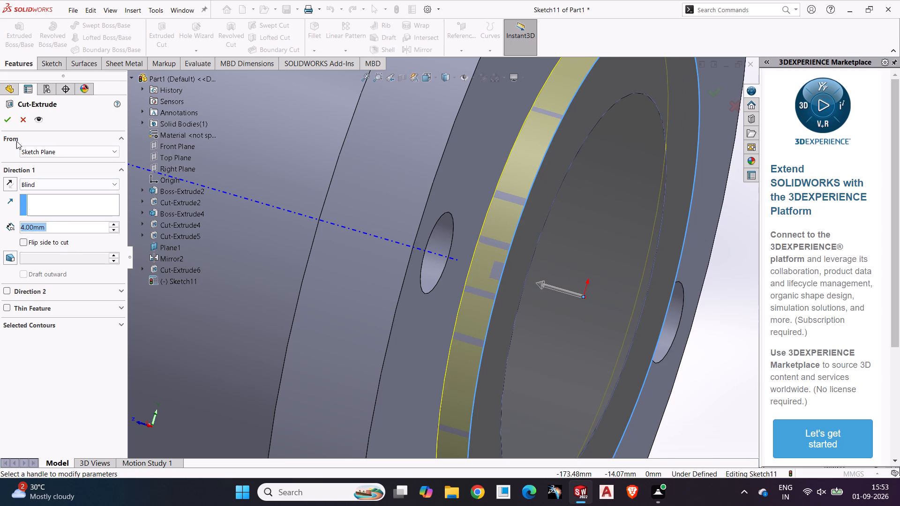
pyautogui.click(5, 120)
# Hide Plane1 in the model view.
pyautogui.scroll(3, 241, 271)
pyautogui.moveTo(241, 271); pyautogui.dragTo(283, 306, button='middle')
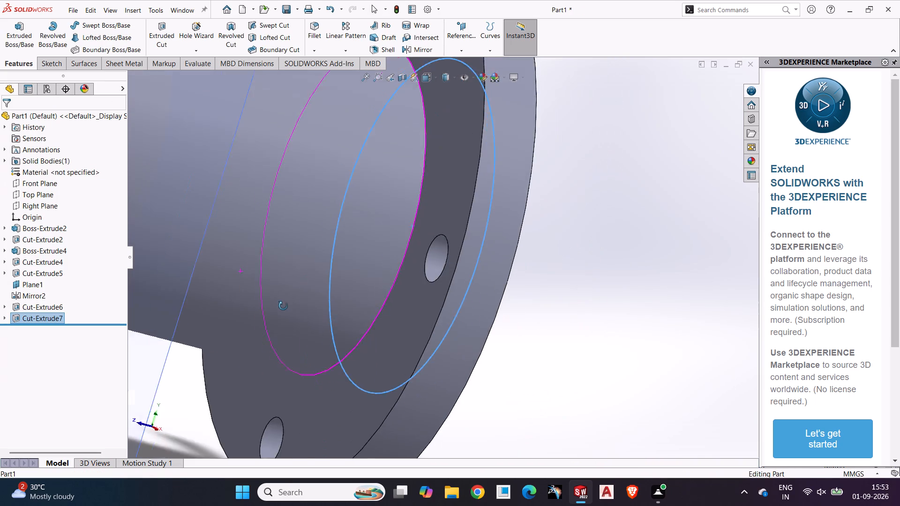
pyautogui.moveTo(283, 306); pyautogui.dragTo(282, 306, button='middle')
pyautogui.scroll(6, 282, 306)
pyautogui.click(524, 280)
pyautogui.moveTo(512, 279); pyautogui.dragTo(539, 312, button='middle')
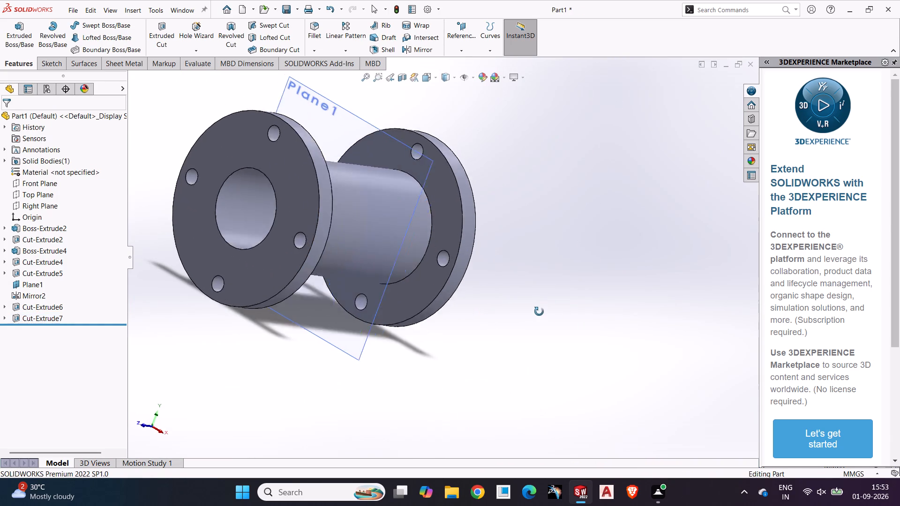
pyautogui.moveTo(539, 312); pyautogui.dragTo(546, 313, button='middle')
pyautogui.click(435, 201)
pyautogui.rightClick(435, 201)
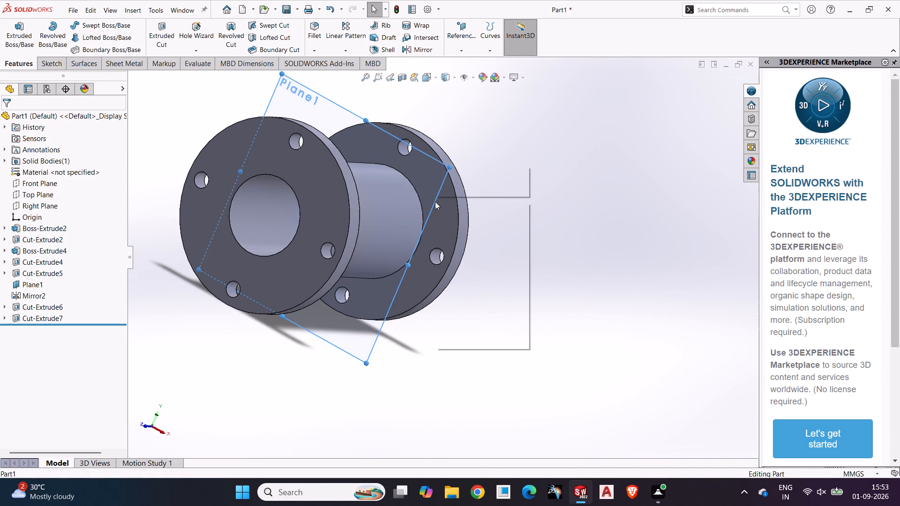
pyautogui.click(473, 189)
# Examine the flanged tube, its bore and its bolt holes from both ends.
pyautogui.click(595, 229)
pyautogui.moveTo(593, 230); pyautogui.dragTo(592, 139, button='middle')
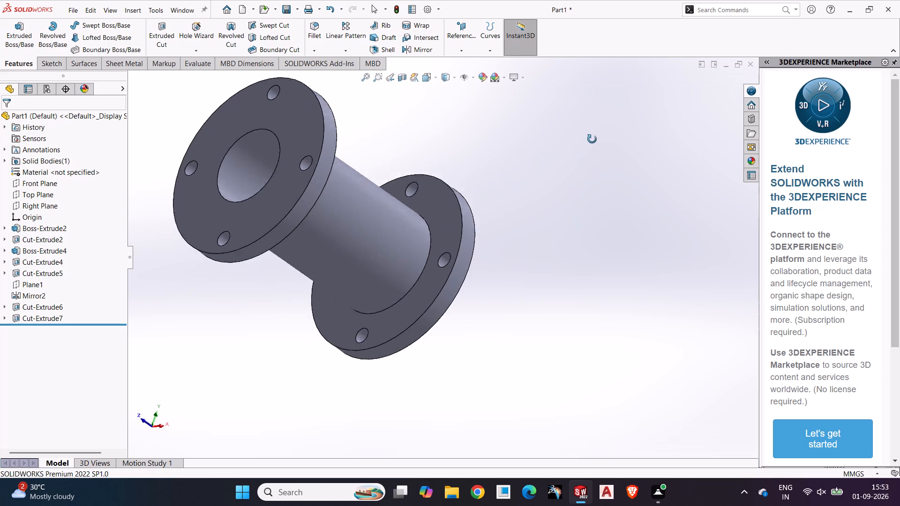
pyautogui.moveTo(592, 139); pyautogui.dragTo(416, 267, button='middle')
pyautogui.moveTo(492, 230); pyautogui.dragTo(505, 231, button='middle')
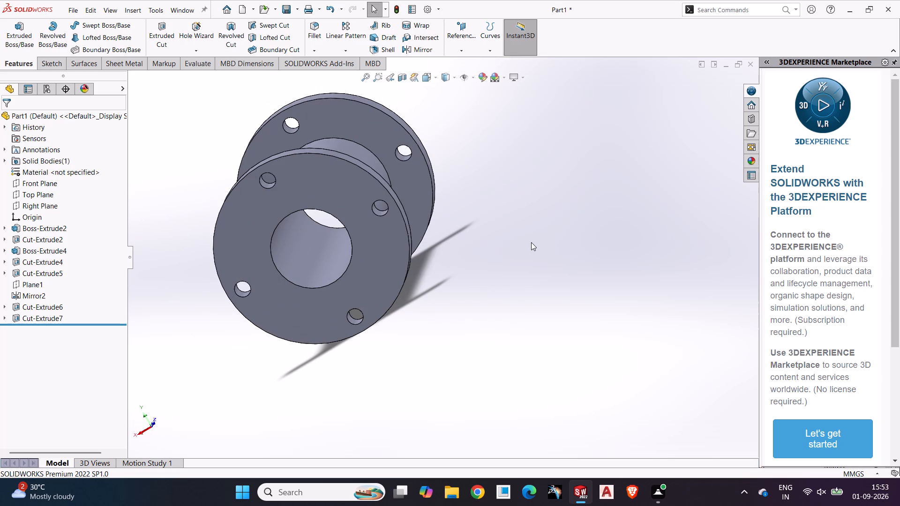
pyautogui.scroll(2, 527, 252)
pyautogui.moveTo(527, 252); pyautogui.dragTo(540, 204, button='middle')
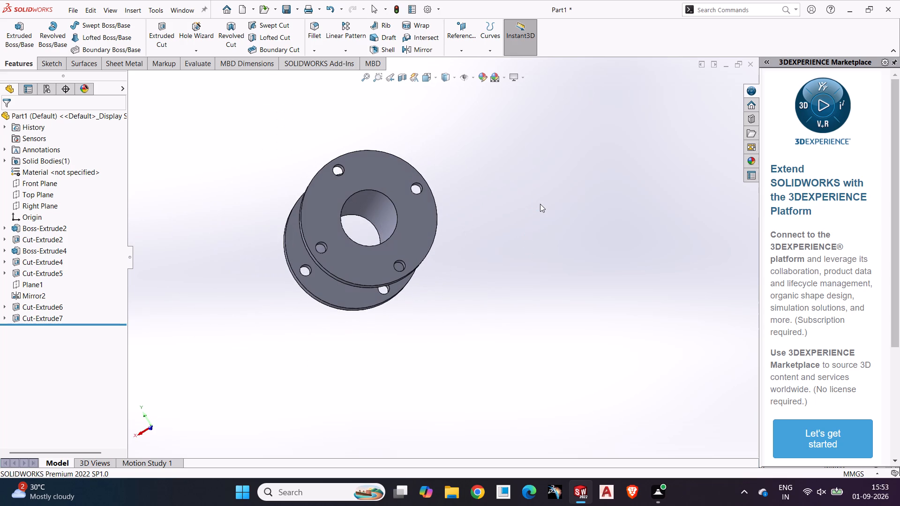
pyautogui.moveTo(536, 209); pyautogui.dragTo(493, 304, button='middle')
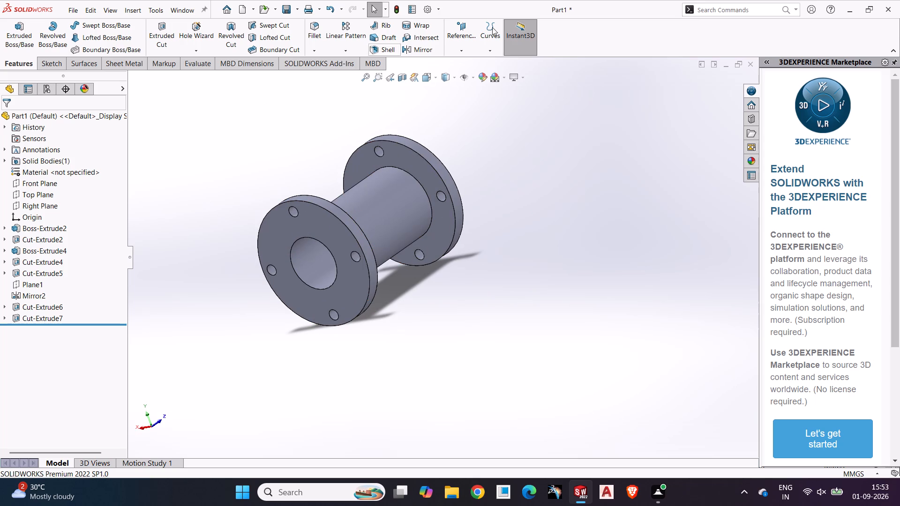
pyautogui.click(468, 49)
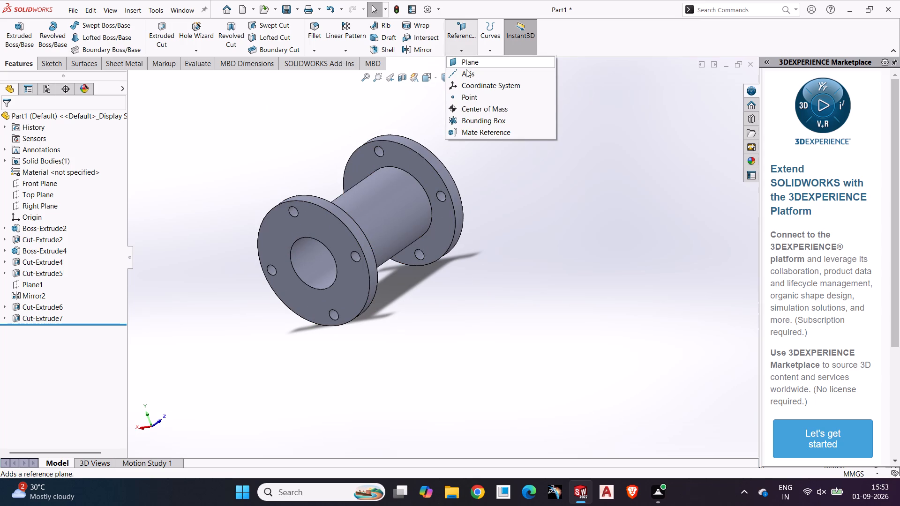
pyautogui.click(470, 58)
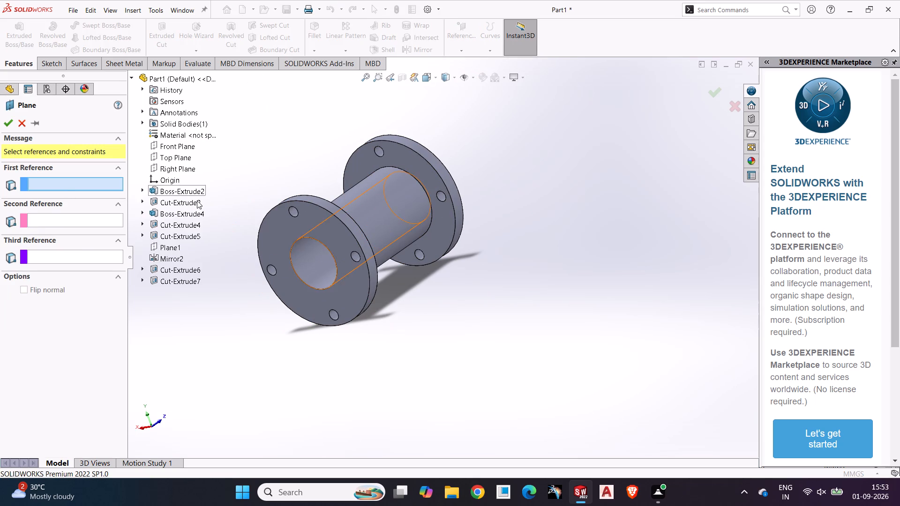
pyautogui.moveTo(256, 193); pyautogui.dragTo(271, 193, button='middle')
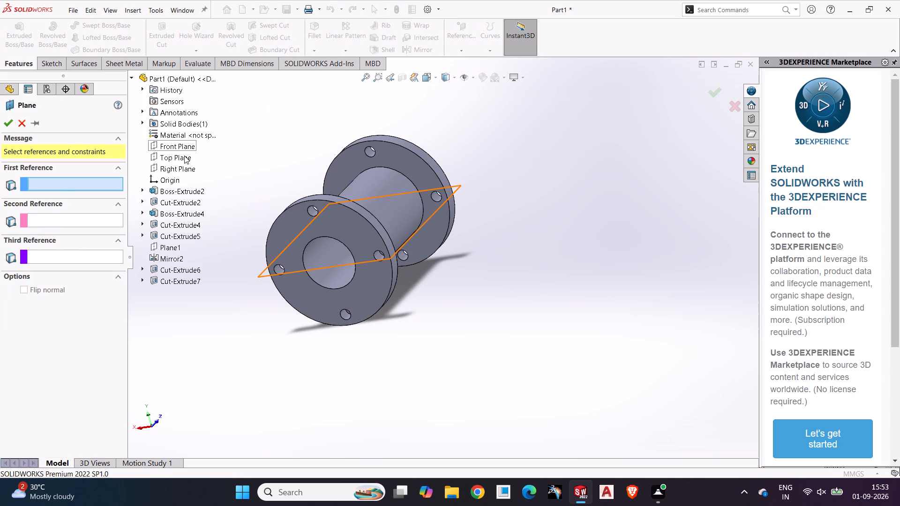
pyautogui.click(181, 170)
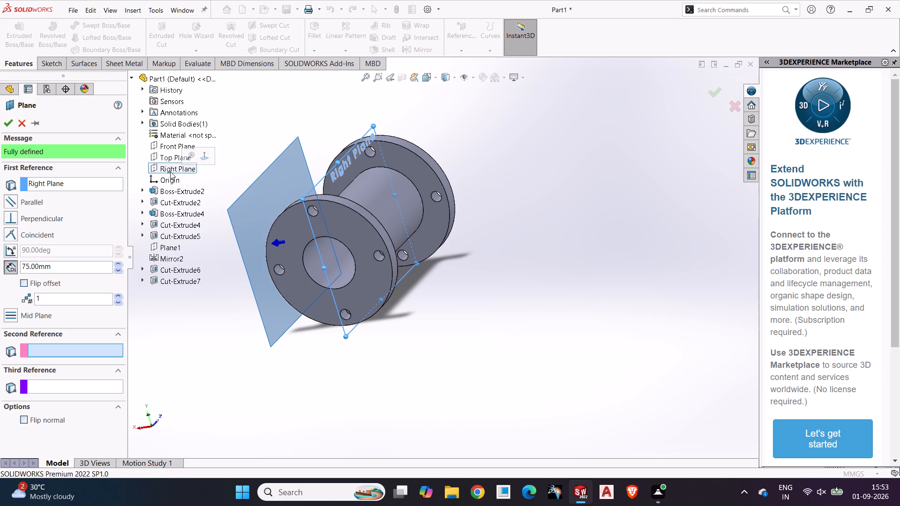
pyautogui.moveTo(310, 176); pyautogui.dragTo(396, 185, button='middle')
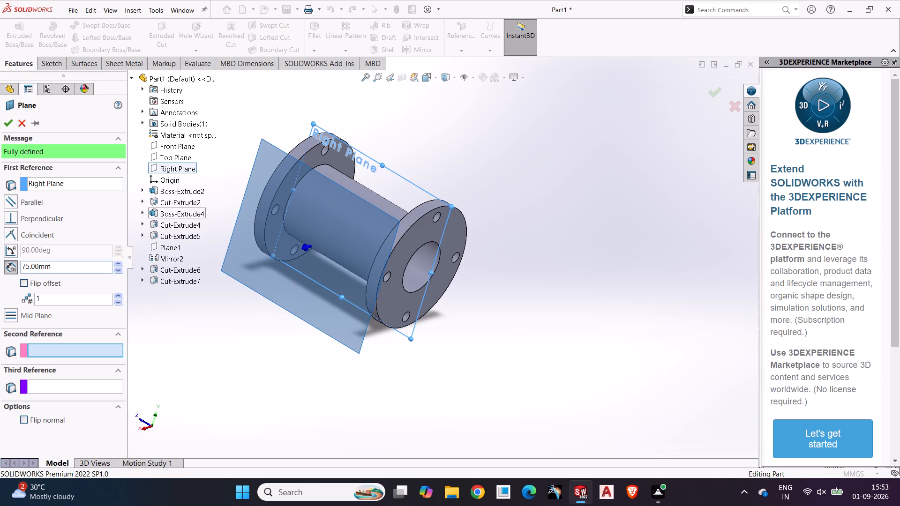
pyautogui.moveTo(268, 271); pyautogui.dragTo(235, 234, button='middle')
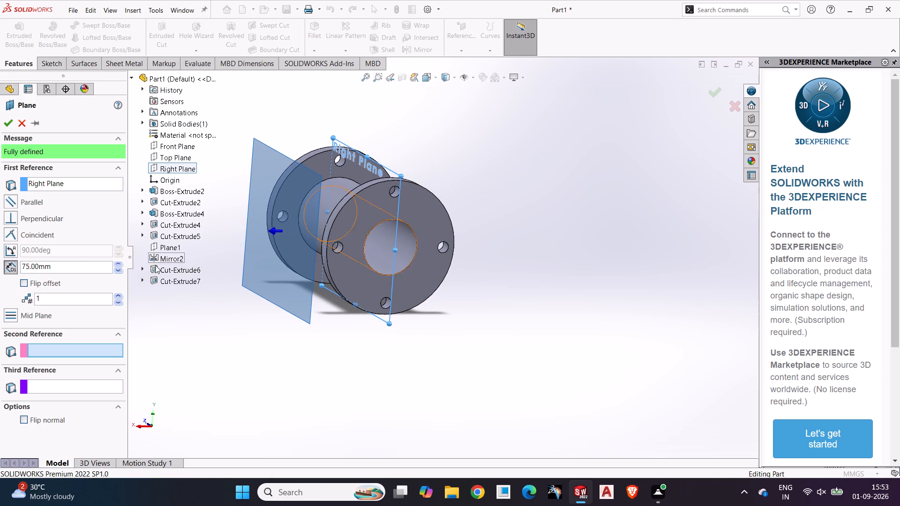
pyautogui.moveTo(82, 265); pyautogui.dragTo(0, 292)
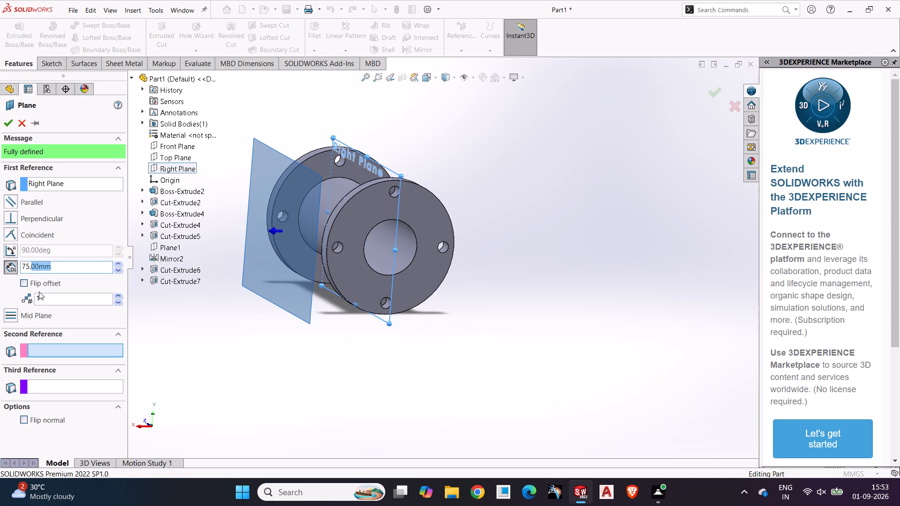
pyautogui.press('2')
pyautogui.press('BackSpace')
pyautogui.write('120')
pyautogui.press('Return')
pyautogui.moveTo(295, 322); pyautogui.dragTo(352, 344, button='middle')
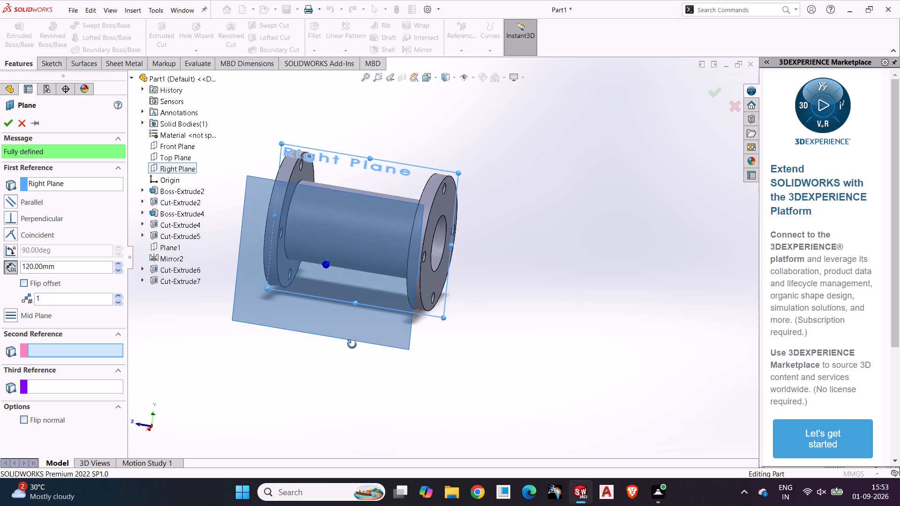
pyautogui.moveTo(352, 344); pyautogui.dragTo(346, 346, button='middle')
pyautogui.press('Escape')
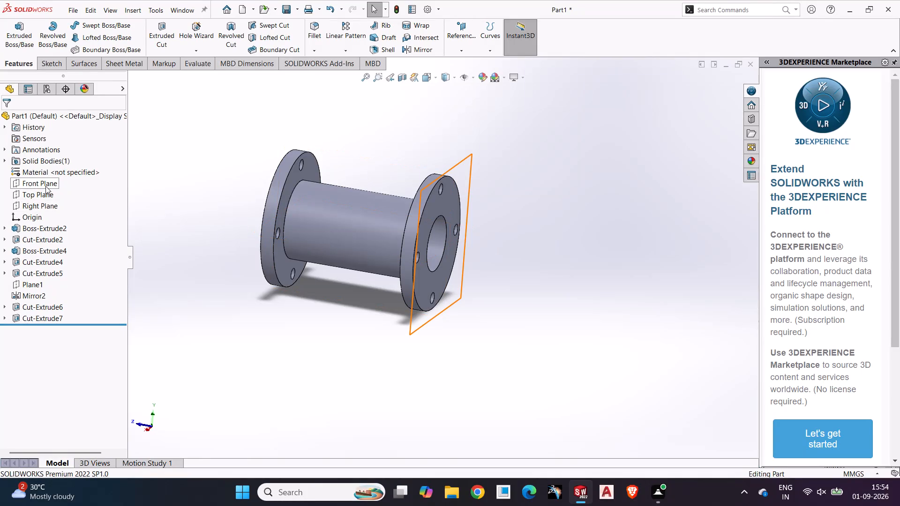
# Create a reference plane parallel to the Front Plane at an offset of 55 mm.
pyautogui.click(45, 186)
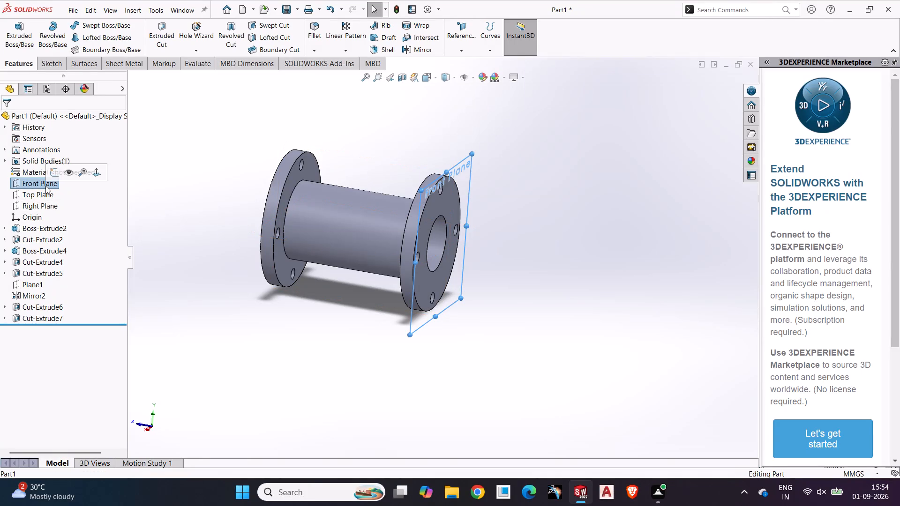
pyautogui.click(461, 47)
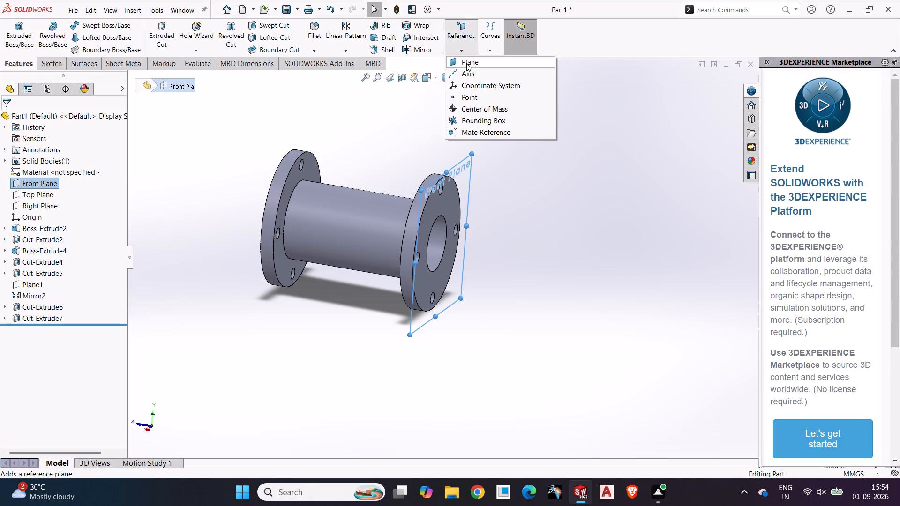
pyautogui.click(467, 63)
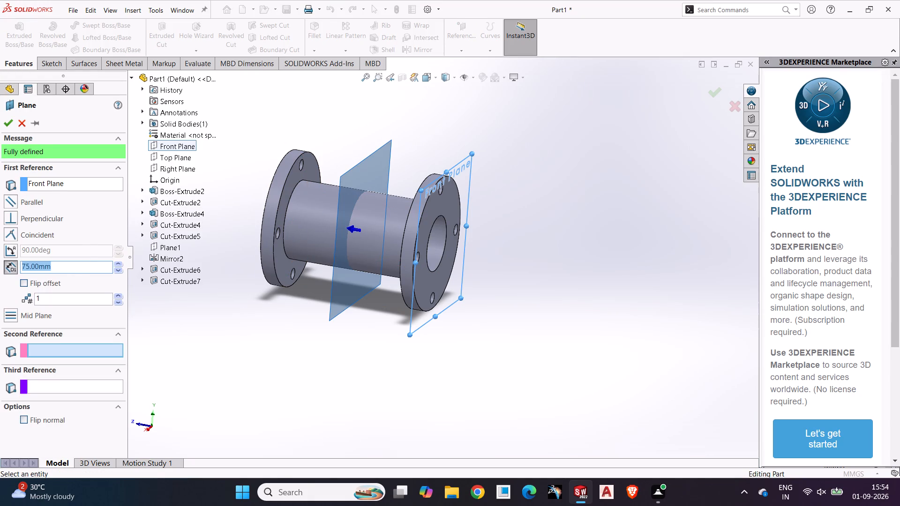
pyautogui.write('55')
pyautogui.press('Return')
pyautogui.moveTo(253, 333); pyautogui.dragTo(323, 347, button='middle')
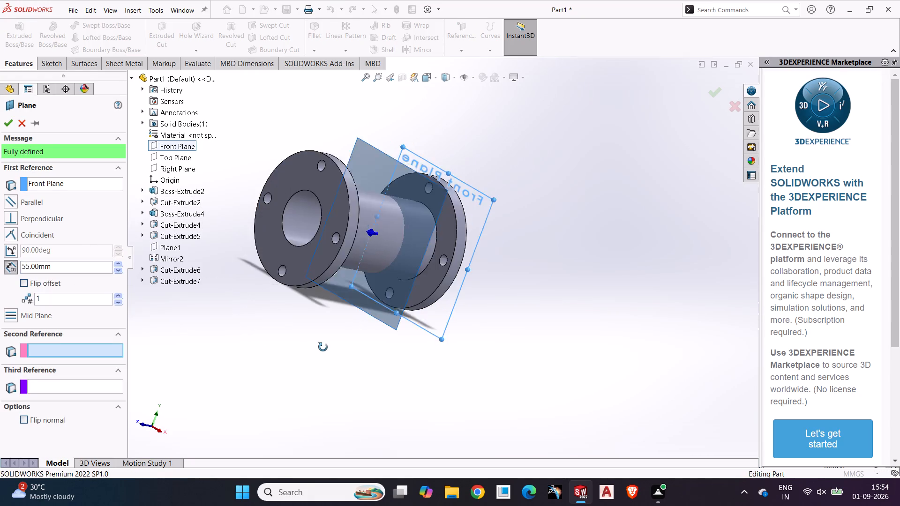
pyautogui.moveTo(323, 347); pyautogui.dragTo(260, 344, button='middle')
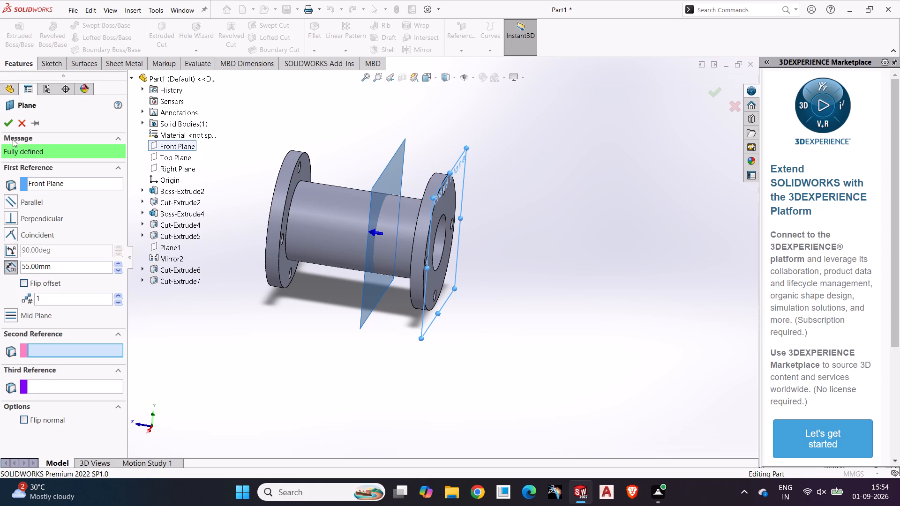
pyautogui.click(7, 122)
pyautogui.click(295, 373)
# Start a sketch on the new offset plane and draw a vertical centreline through the origin, about 175 mm long, extending beyond the flange.
pyautogui.click(366, 313)
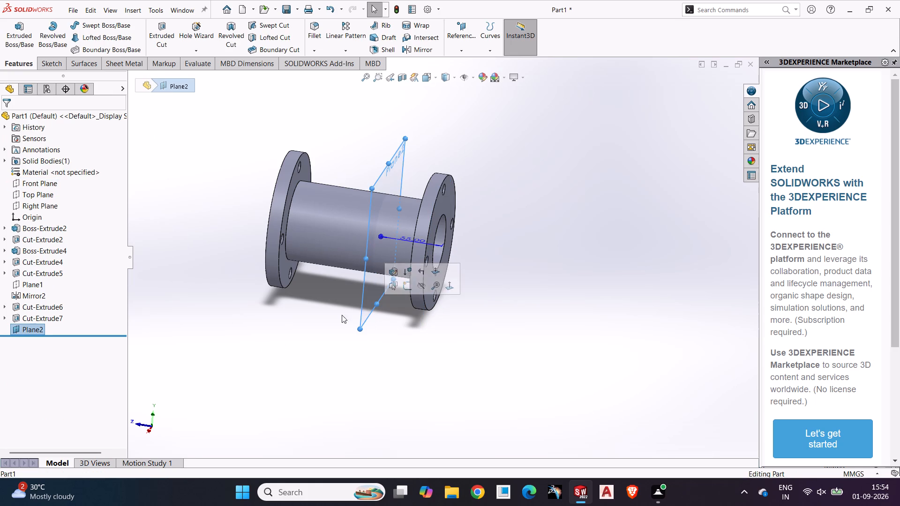
pyautogui.click(56, 62)
pyautogui.click(15, 24)
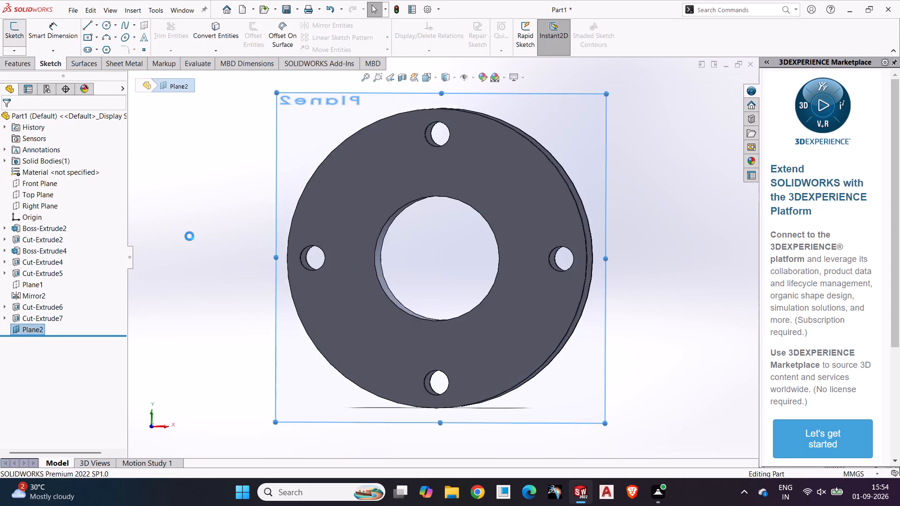
pyautogui.click(179, 223)
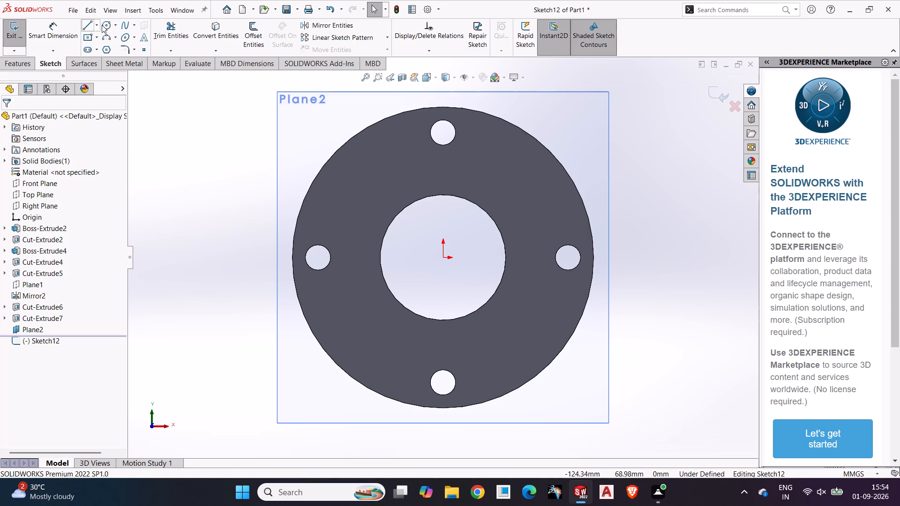
pyautogui.click(95, 25)
pyautogui.click(105, 48)
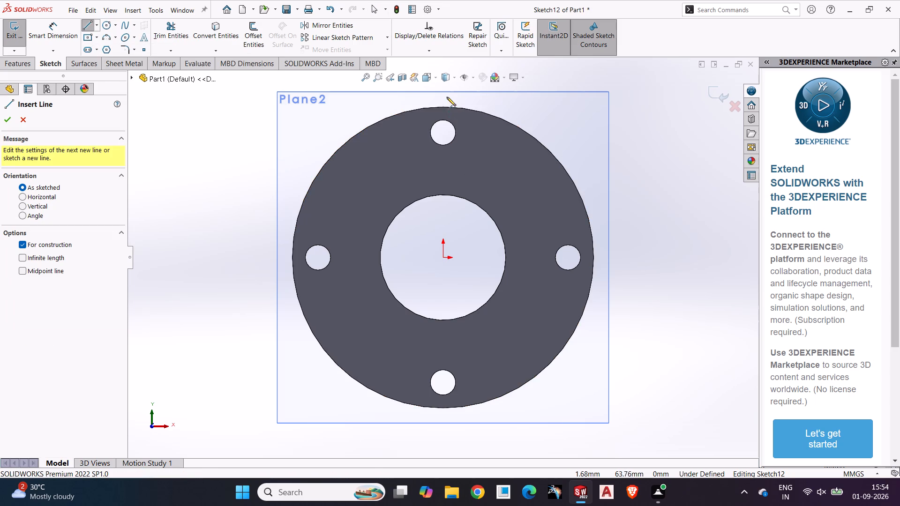
pyautogui.scroll(2, 443, 97)
pyautogui.click(443, 108)
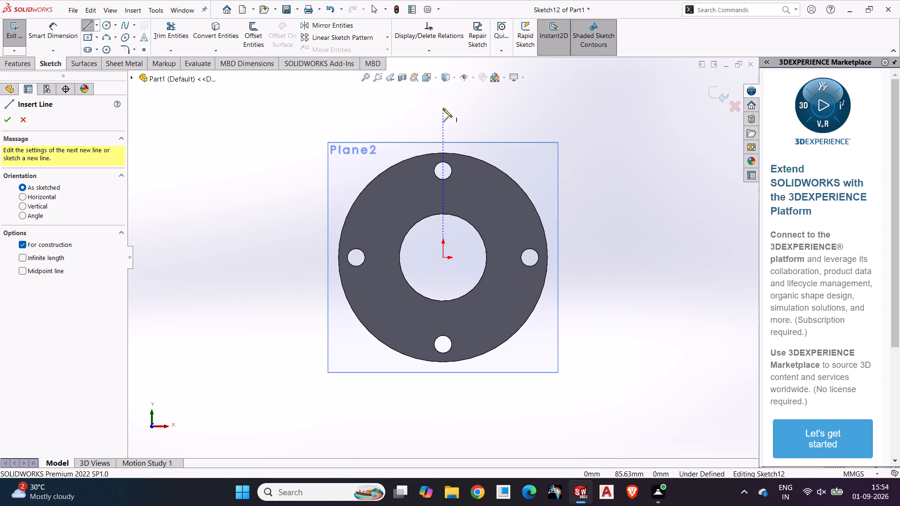
pyautogui.click(442, 413)
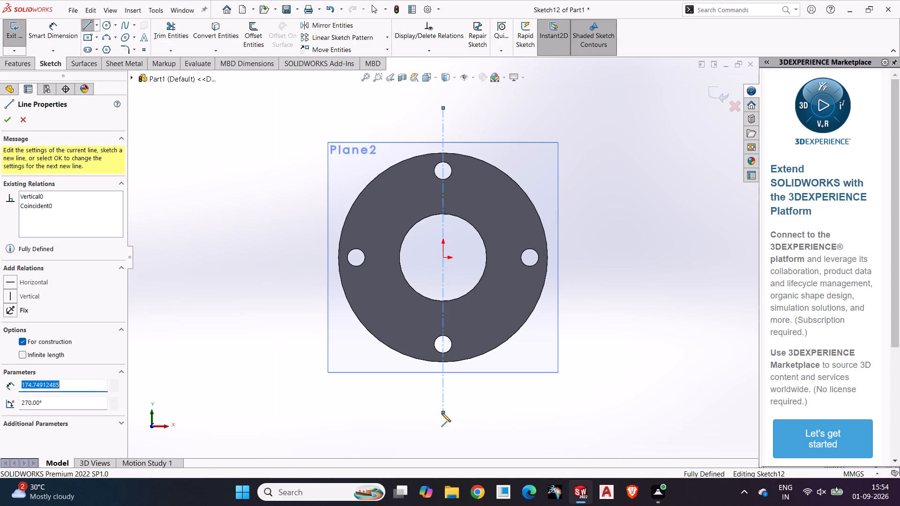
pyautogui.press('Escape')
# Draw an inclined centreline from the origin to beyond the flange's edge, about 116 mm long at about 13° above horizontal.
pyautogui.scroll(-2, 414, 338)
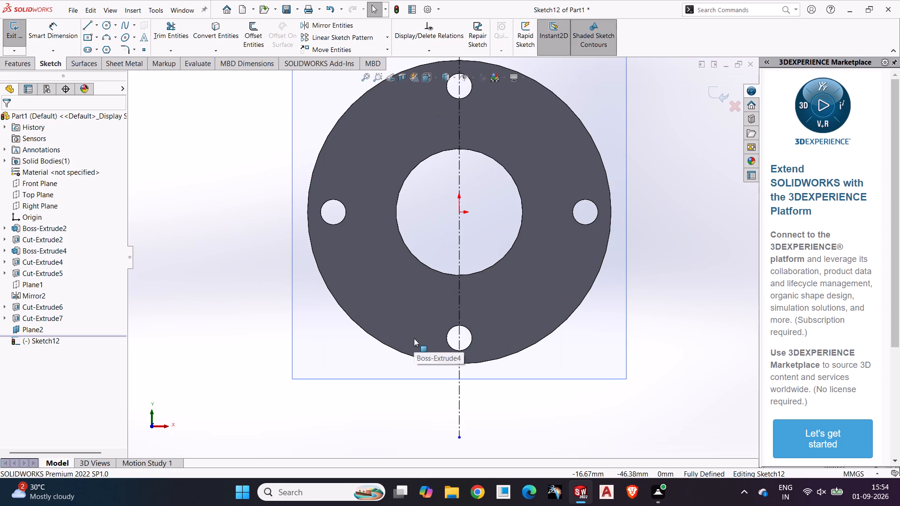
pyautogui.scroll(2, 414, 324)
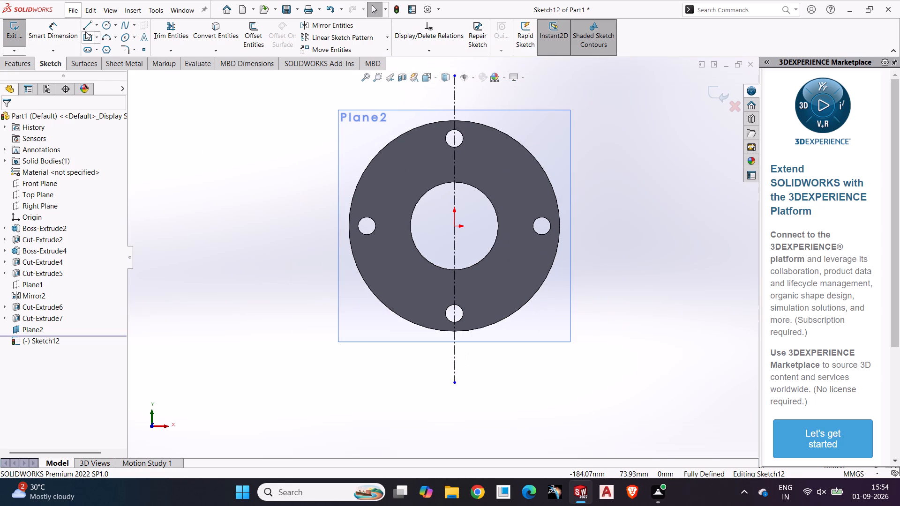
pyautogui.click(98, 27)
pyautogui.click(103, 52)
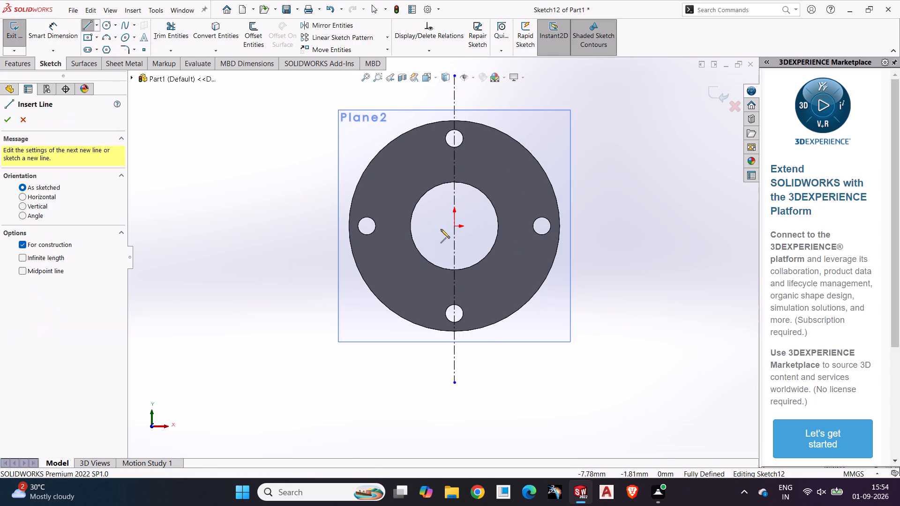
pyautogui.click(456, 227)
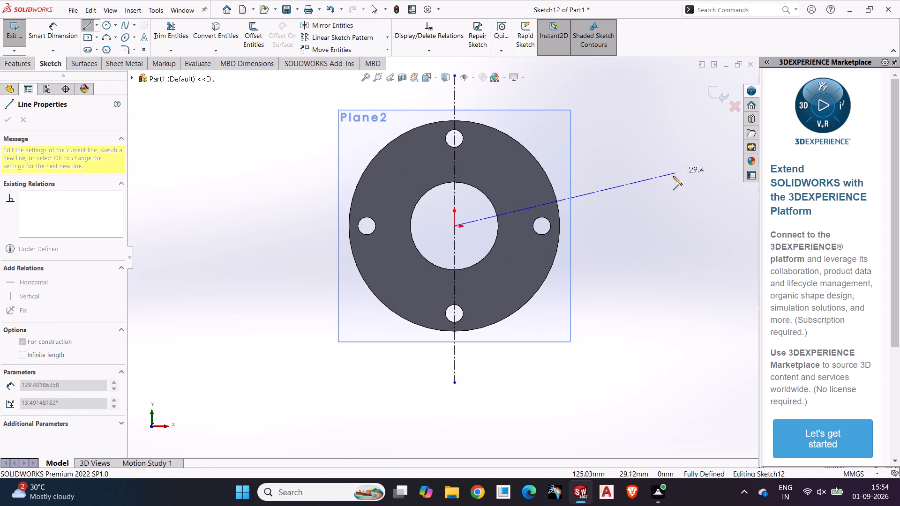
pyautogui.click(653, 180)
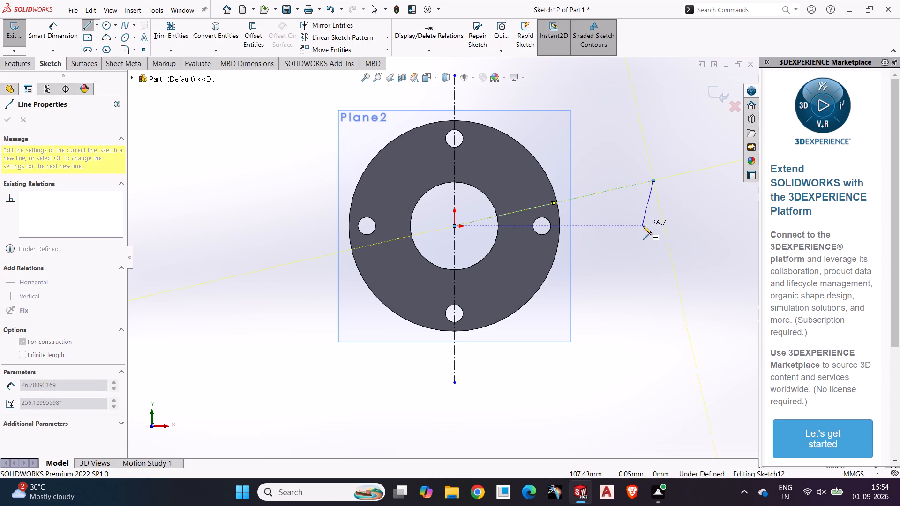
pyautogui.press('Escape')
# Dimension the angle between the inclined centreline and the lower part of the vertical centreline as 115° and exit the sketch.
pyautogui.click(60, 31)
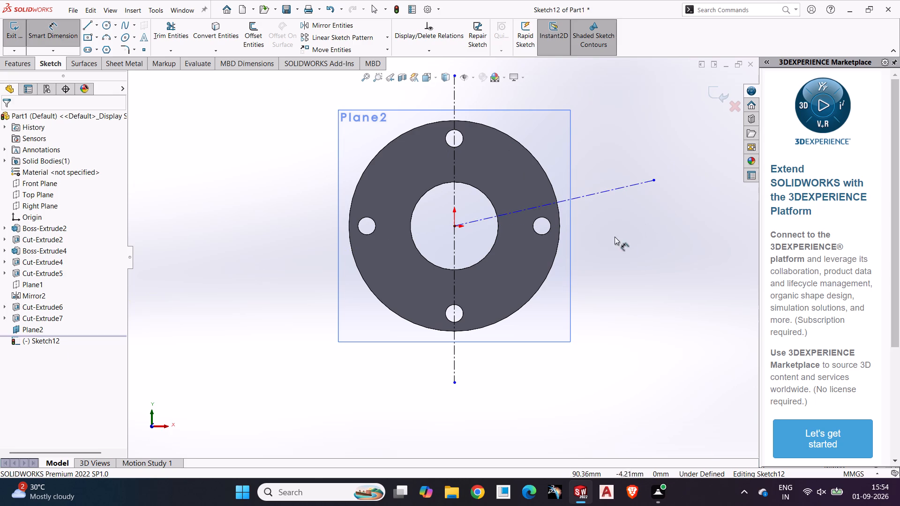
pyautogui.click(606, 194)
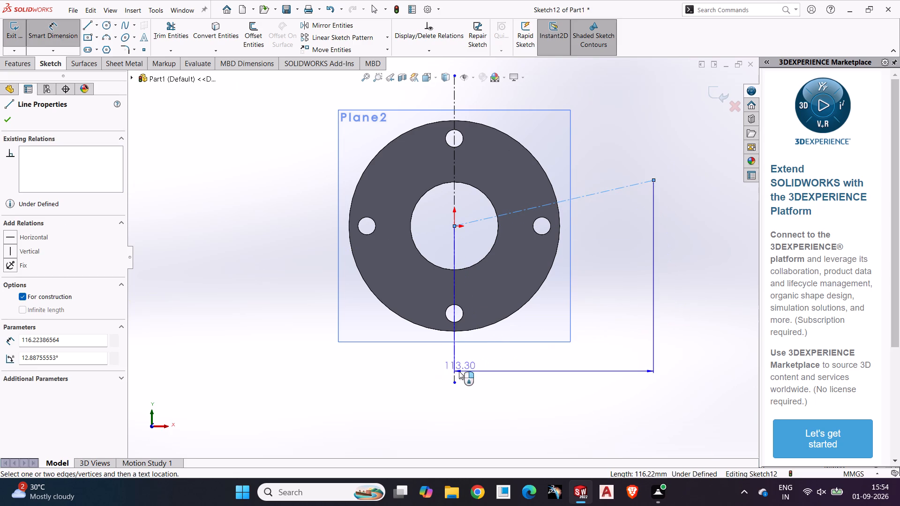
pyautogui.click(453, 367)
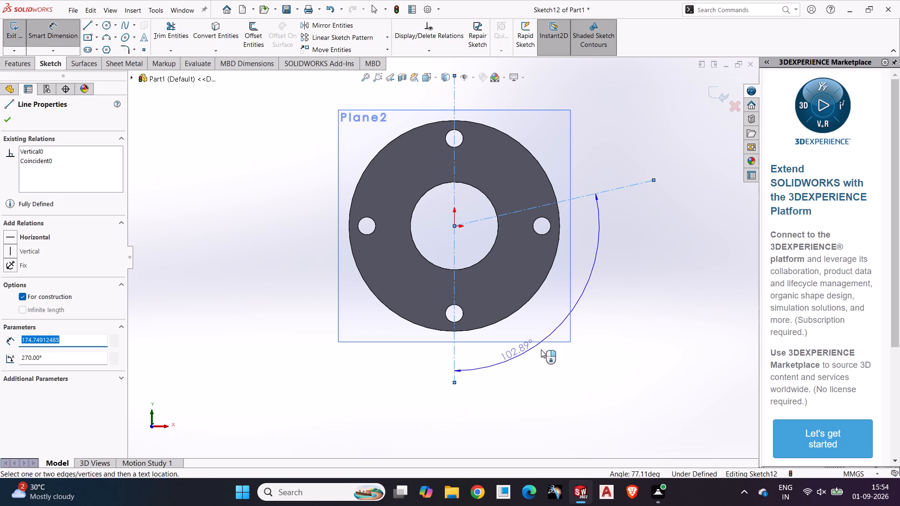
pyautogui.click(609, 342)
pyautogui.write('115')
pyautogui.press('Return')
pyautogui.click(664, 325)
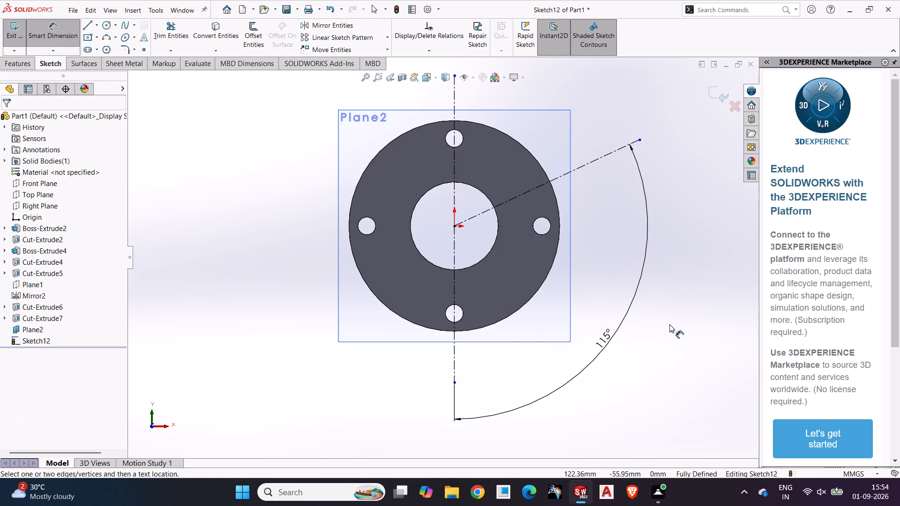
pyautogui.scroll(-1, 669, 324)
pyautogui.scroll(2, 669, 324)
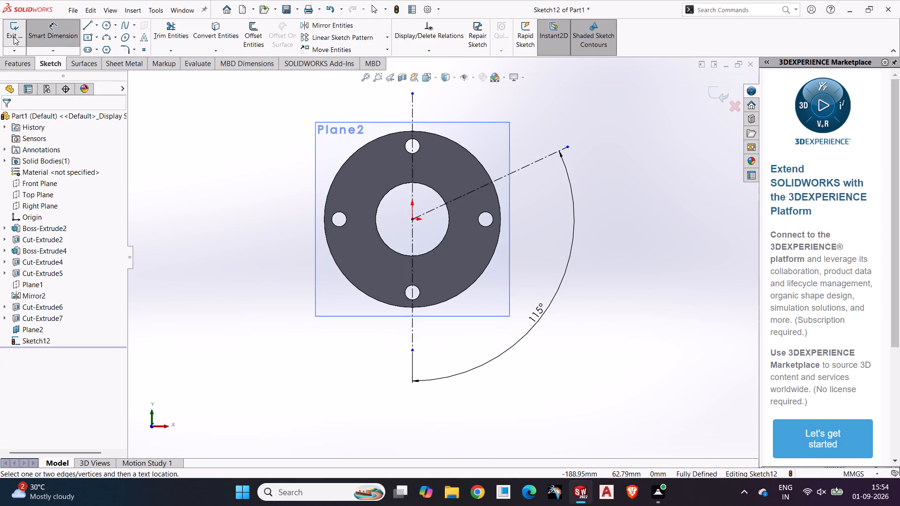
pyautogui.click(14, 37)
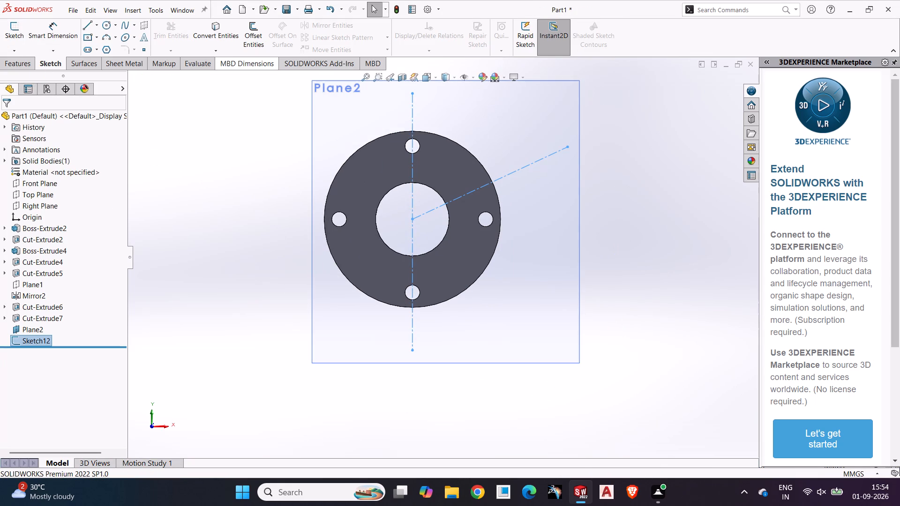
# Start a new reference plane with the inclined centreline's outer endpoint as first reference, set to Coincident.
pyautogui.click(18, 62)
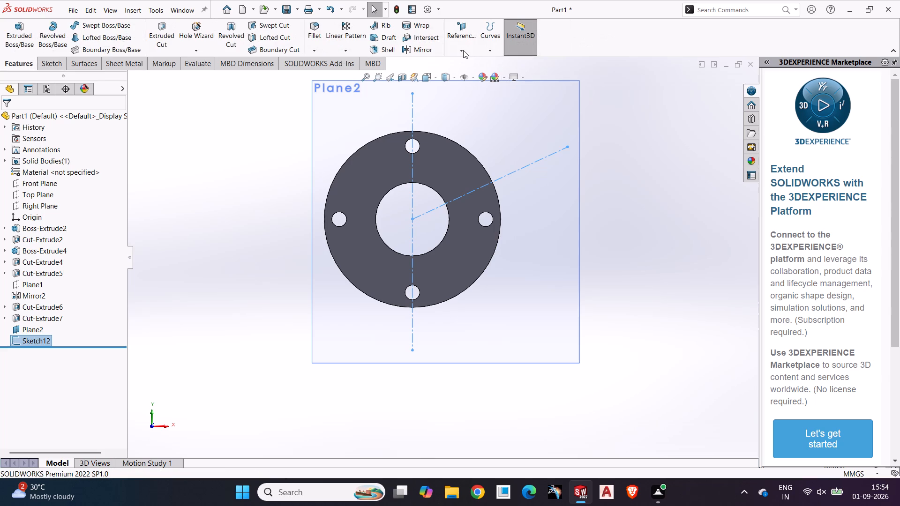
pyautogui.click(463, 50)
pyautogui.click(463, 64)
pyautogui.moveTo(635, 182); pyautogui.dragTo(595, 212, button='middle')
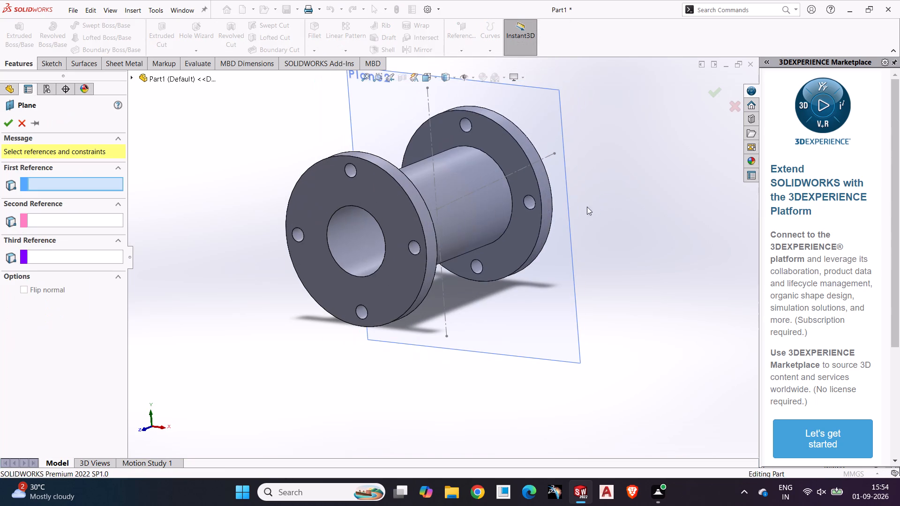
pyautogui.click(553, 152)
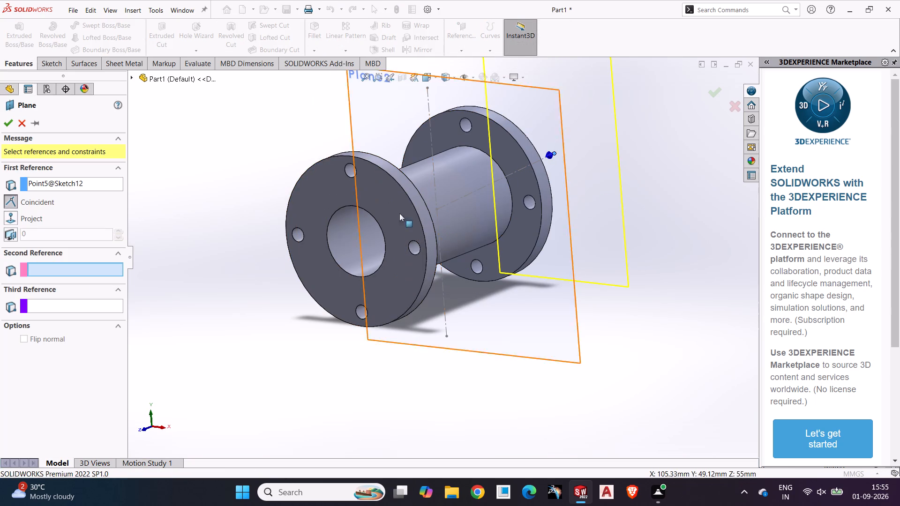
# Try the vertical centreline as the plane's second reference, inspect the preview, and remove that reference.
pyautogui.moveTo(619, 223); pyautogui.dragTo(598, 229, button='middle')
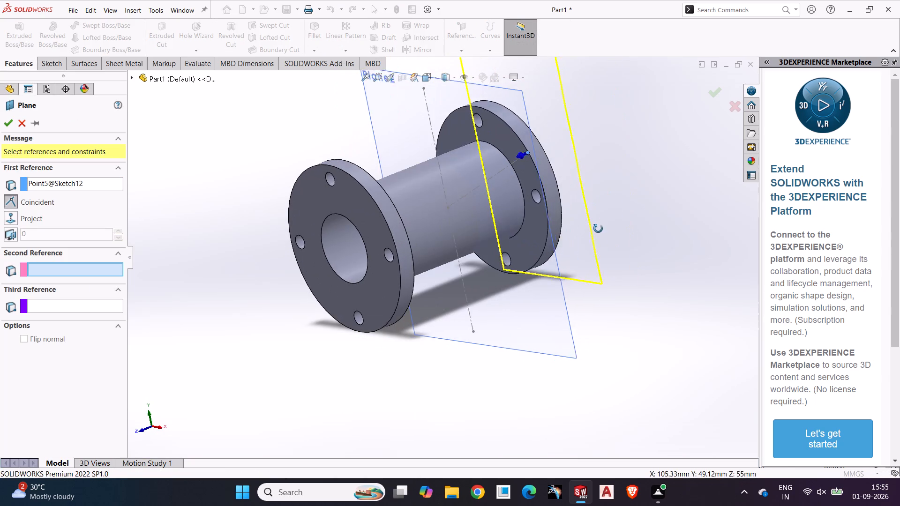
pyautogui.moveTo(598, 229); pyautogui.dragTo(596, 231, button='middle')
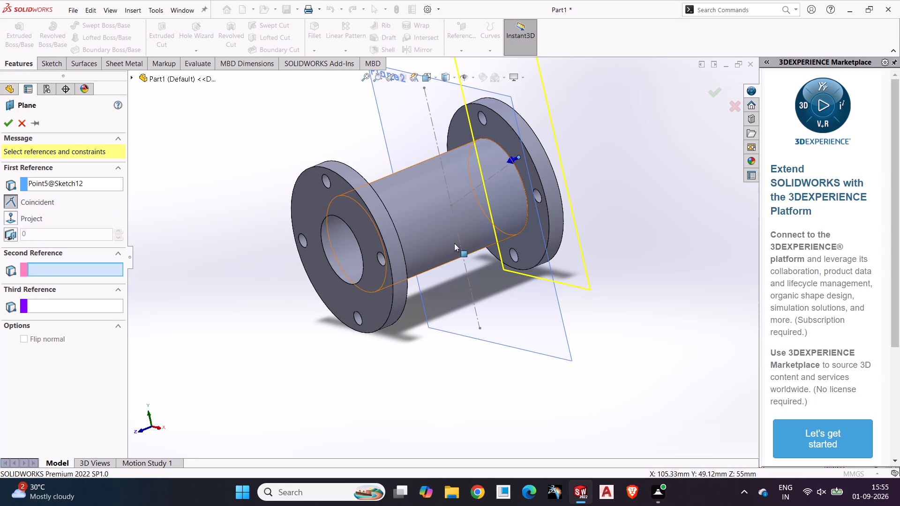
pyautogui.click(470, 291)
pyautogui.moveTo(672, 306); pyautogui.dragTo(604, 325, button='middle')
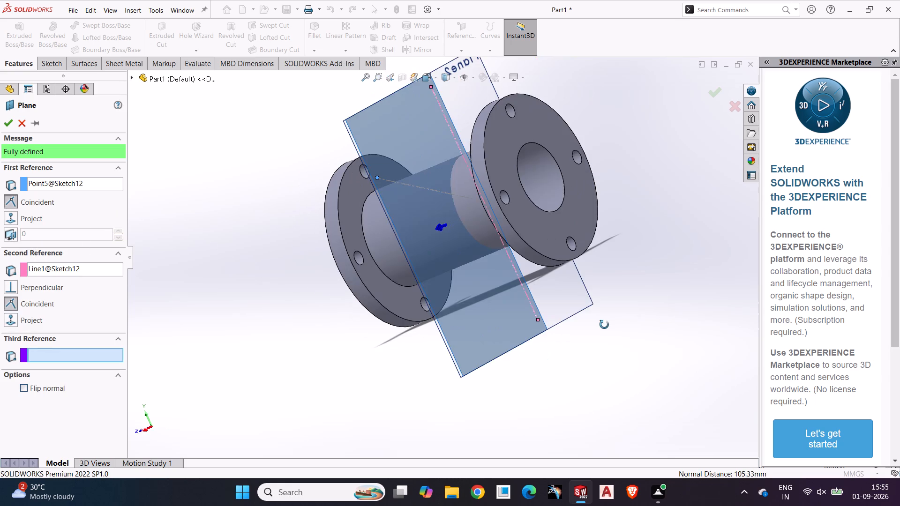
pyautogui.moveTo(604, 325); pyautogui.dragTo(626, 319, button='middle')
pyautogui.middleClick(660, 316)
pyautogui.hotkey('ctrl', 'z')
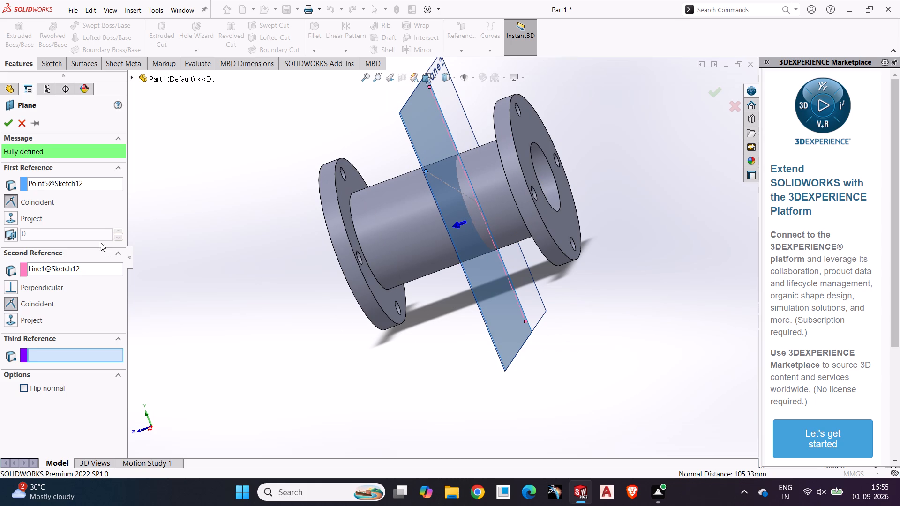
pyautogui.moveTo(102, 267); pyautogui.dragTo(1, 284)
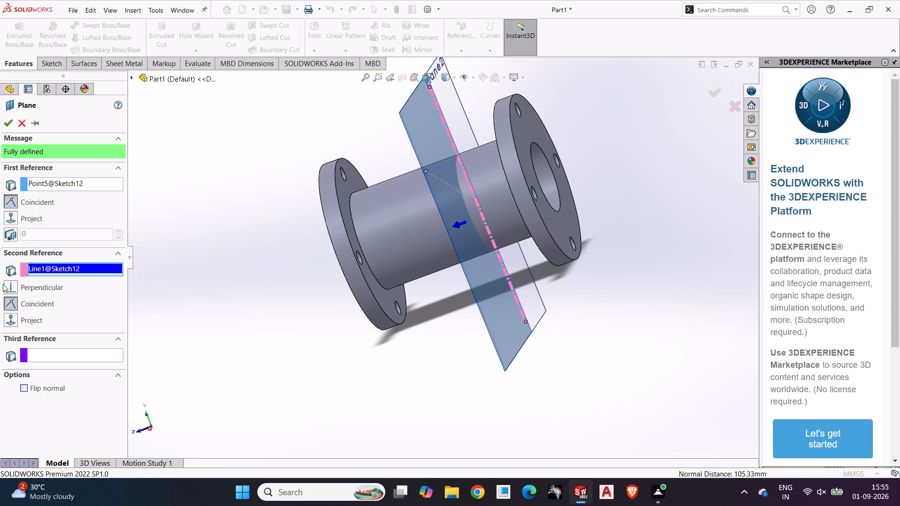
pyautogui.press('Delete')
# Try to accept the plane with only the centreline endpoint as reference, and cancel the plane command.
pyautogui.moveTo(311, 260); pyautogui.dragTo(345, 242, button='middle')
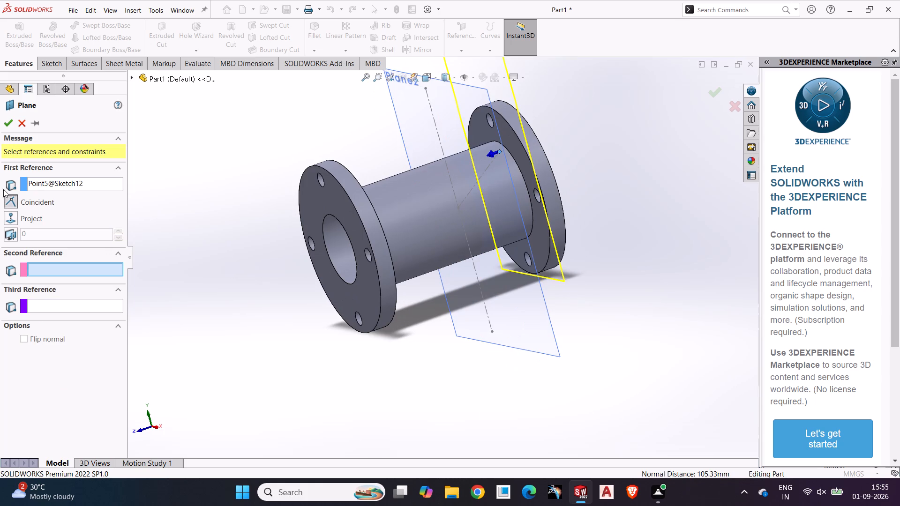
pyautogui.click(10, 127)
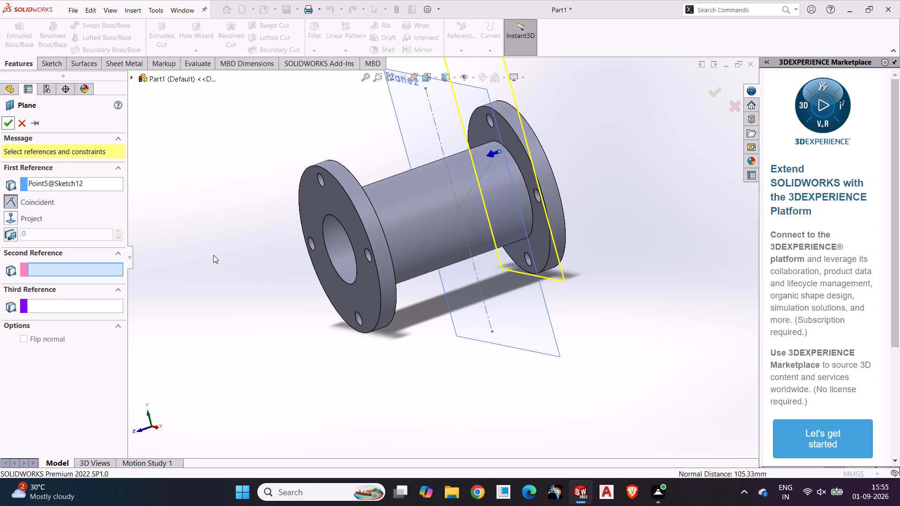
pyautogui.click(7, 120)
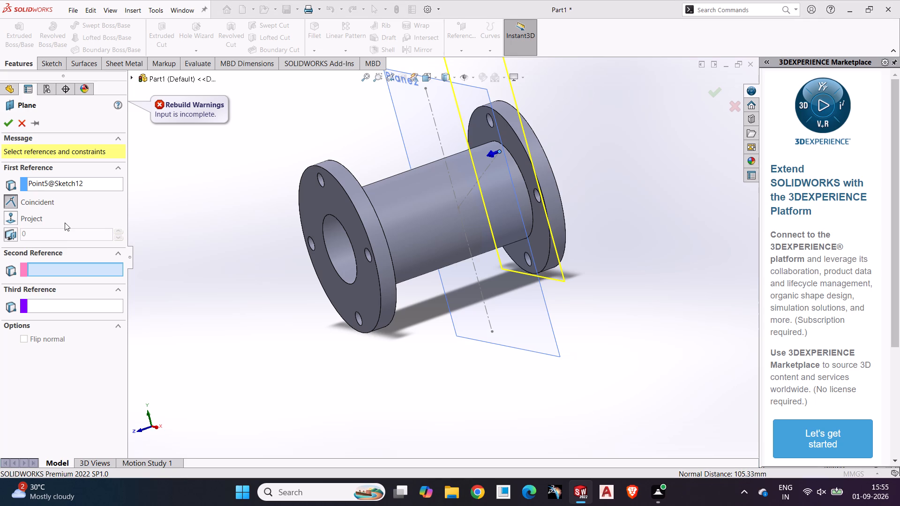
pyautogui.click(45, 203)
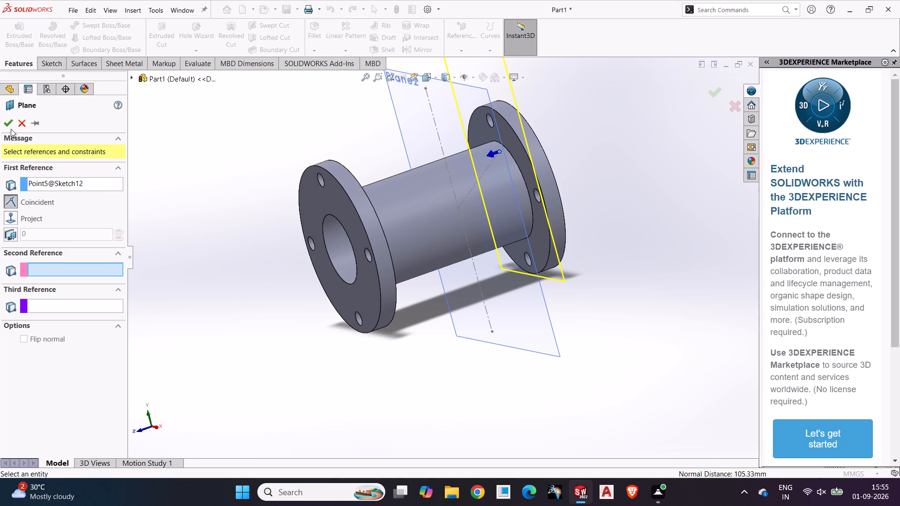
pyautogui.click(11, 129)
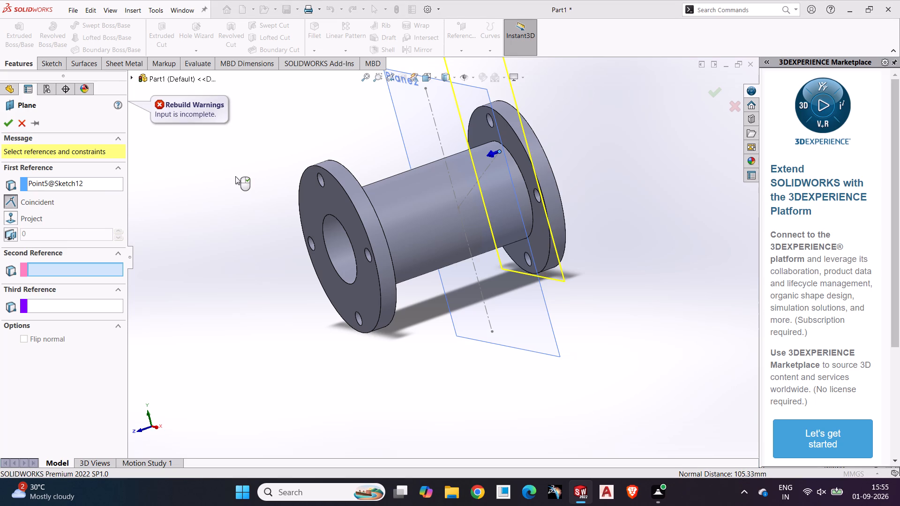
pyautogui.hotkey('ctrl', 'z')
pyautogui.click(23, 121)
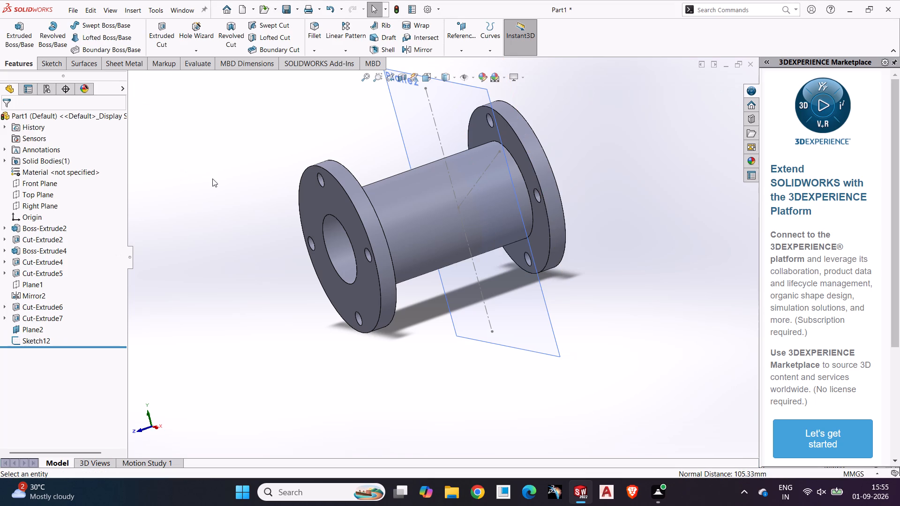
# Delete Plane2 together with the centreline sketch that lies on it.
pyautogui.click(212, 179)
pyautogui.click(555, 354)
pyautogui.press('Delete')
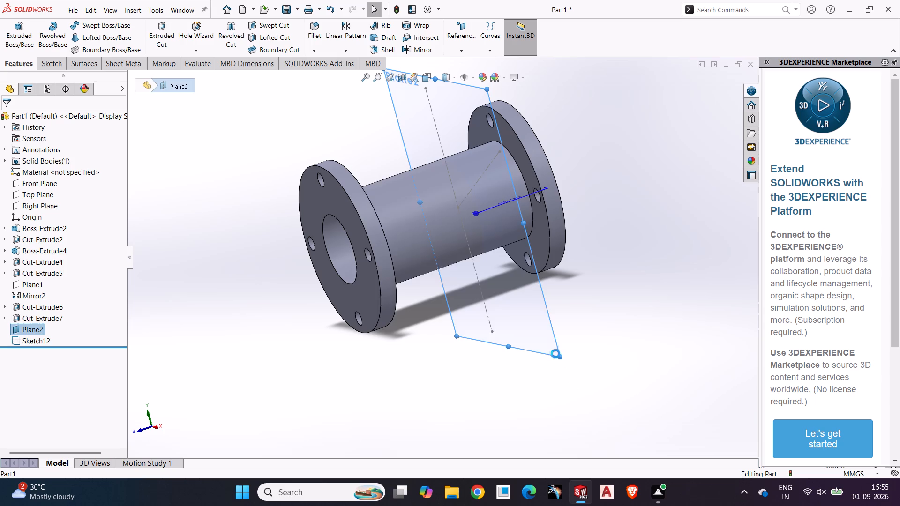
pyautogui.click(525, 185)
pyautogui.click(408, 358)
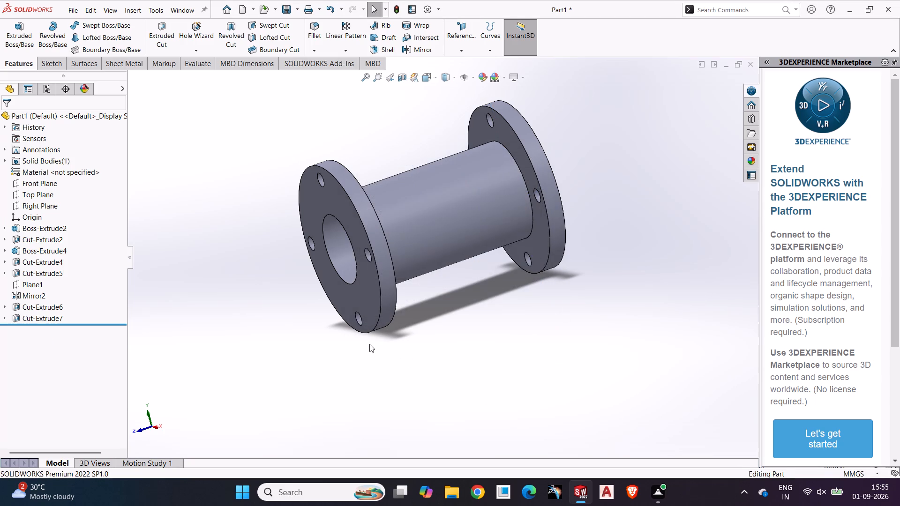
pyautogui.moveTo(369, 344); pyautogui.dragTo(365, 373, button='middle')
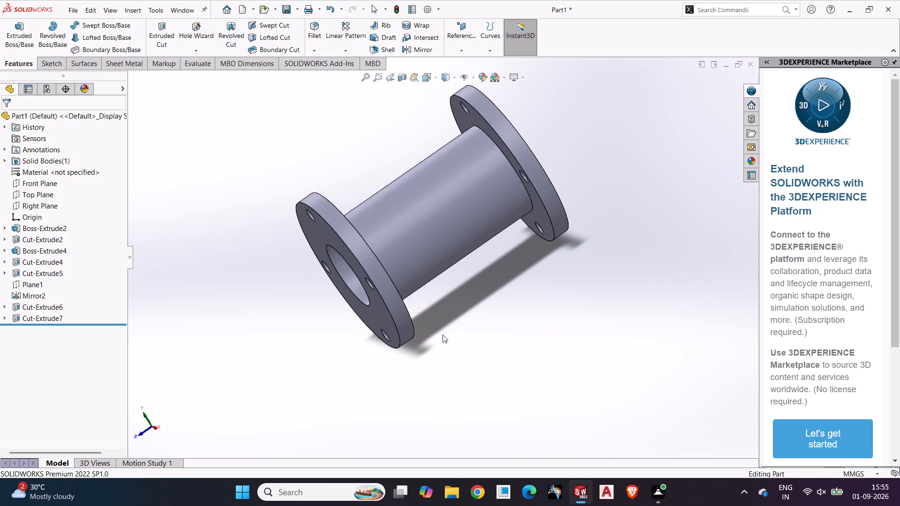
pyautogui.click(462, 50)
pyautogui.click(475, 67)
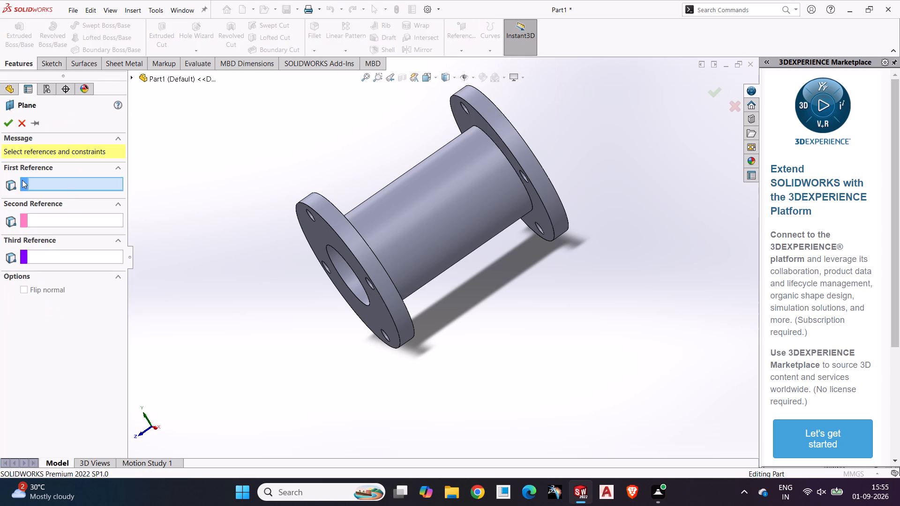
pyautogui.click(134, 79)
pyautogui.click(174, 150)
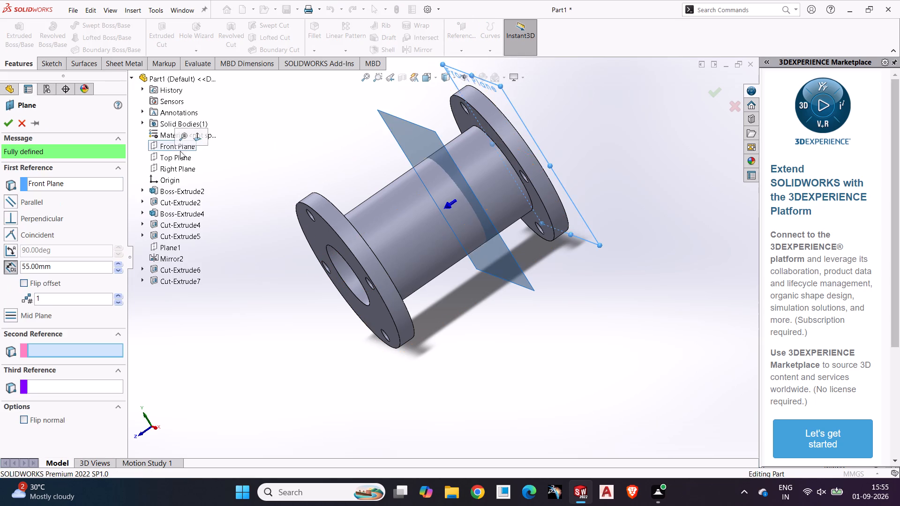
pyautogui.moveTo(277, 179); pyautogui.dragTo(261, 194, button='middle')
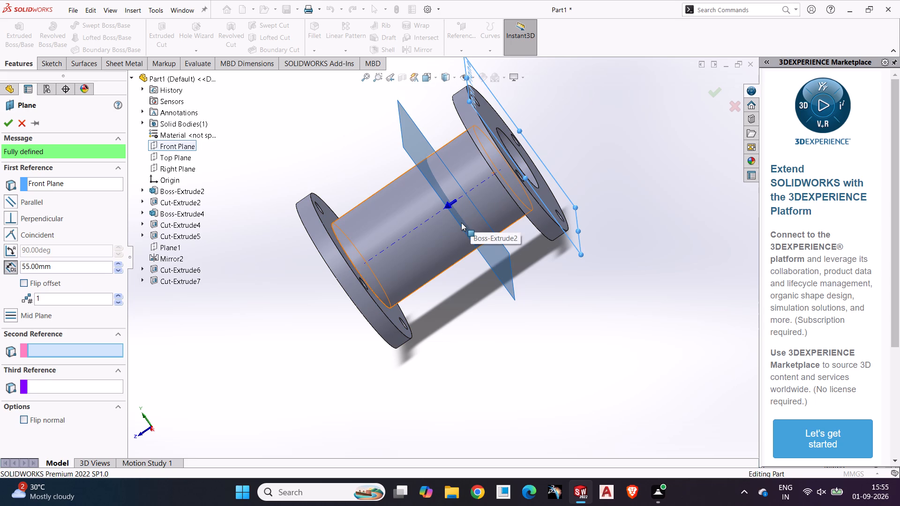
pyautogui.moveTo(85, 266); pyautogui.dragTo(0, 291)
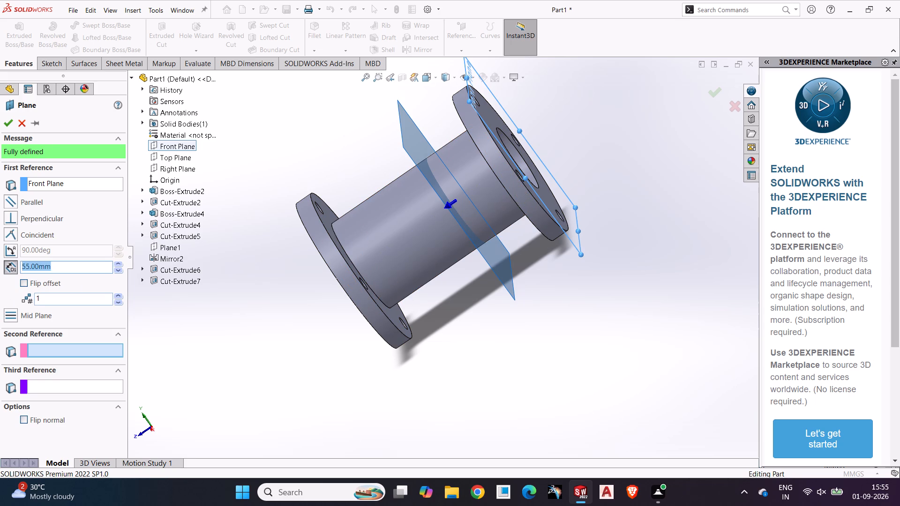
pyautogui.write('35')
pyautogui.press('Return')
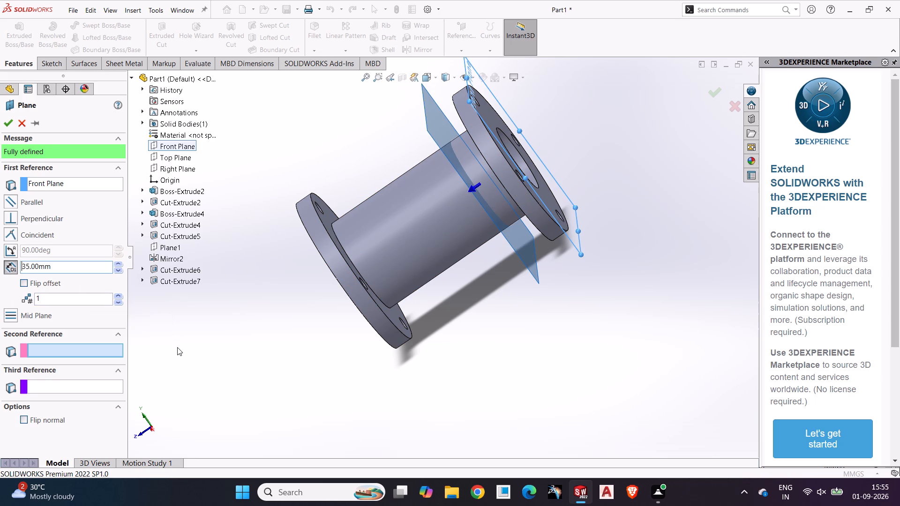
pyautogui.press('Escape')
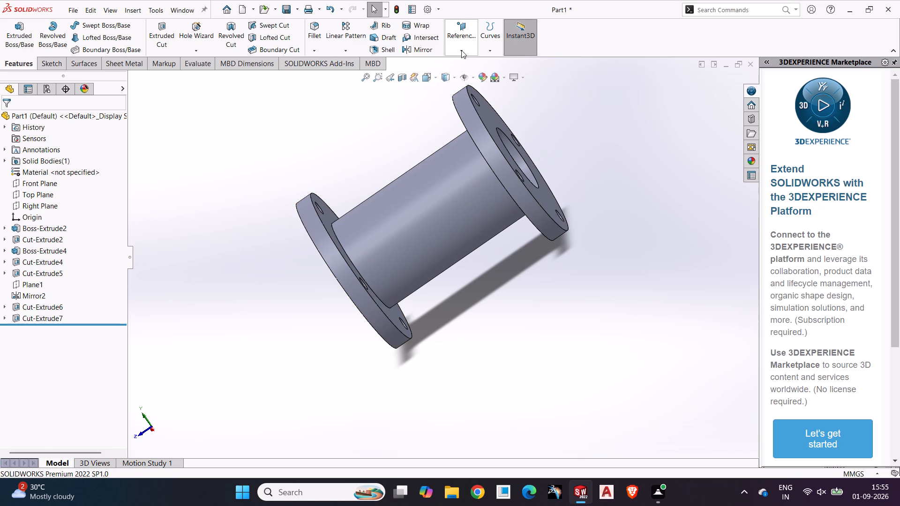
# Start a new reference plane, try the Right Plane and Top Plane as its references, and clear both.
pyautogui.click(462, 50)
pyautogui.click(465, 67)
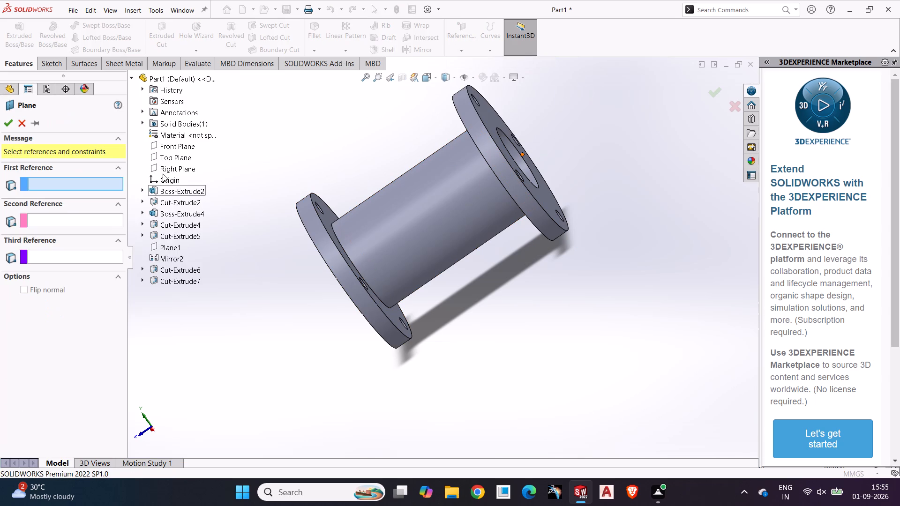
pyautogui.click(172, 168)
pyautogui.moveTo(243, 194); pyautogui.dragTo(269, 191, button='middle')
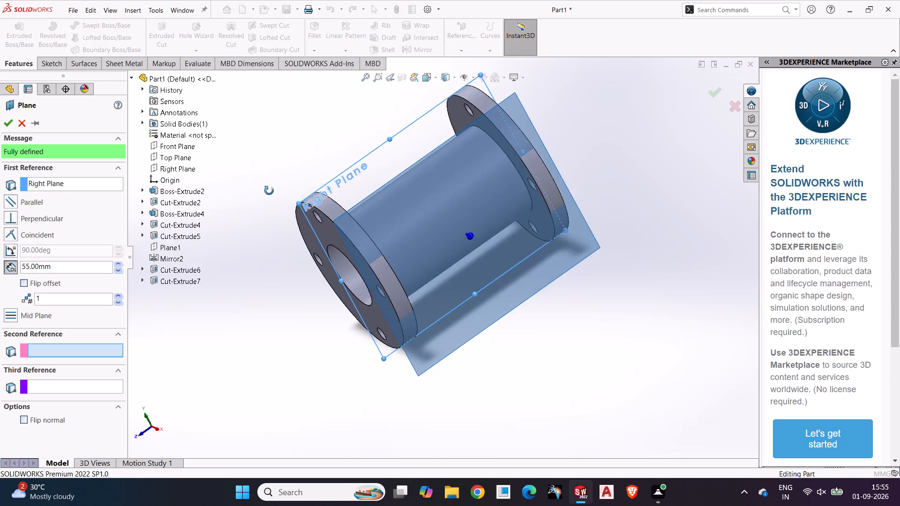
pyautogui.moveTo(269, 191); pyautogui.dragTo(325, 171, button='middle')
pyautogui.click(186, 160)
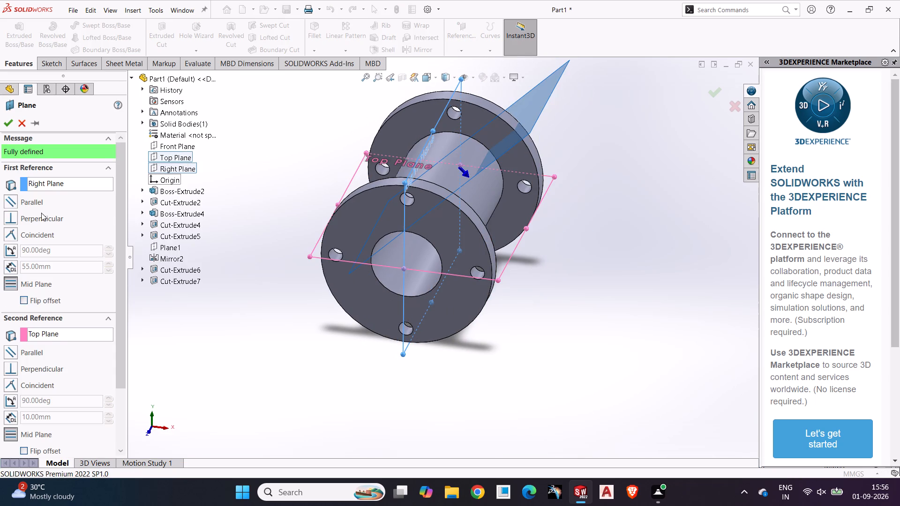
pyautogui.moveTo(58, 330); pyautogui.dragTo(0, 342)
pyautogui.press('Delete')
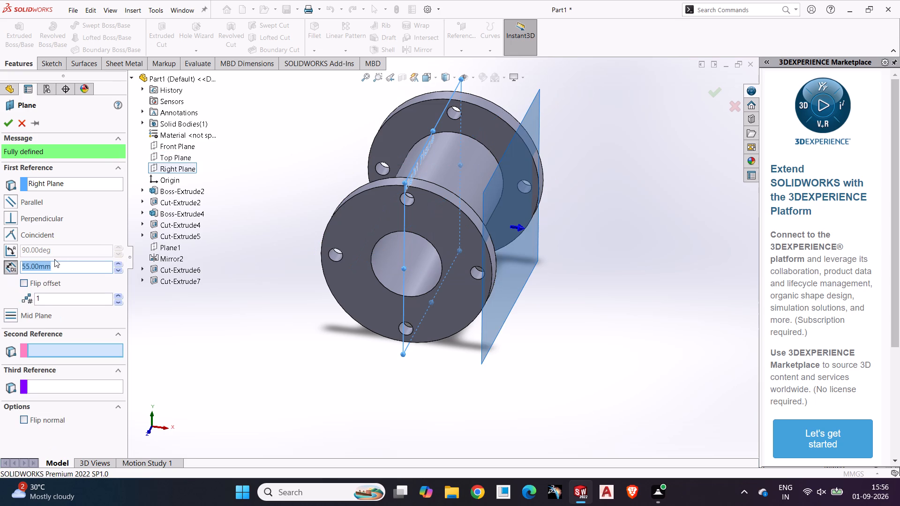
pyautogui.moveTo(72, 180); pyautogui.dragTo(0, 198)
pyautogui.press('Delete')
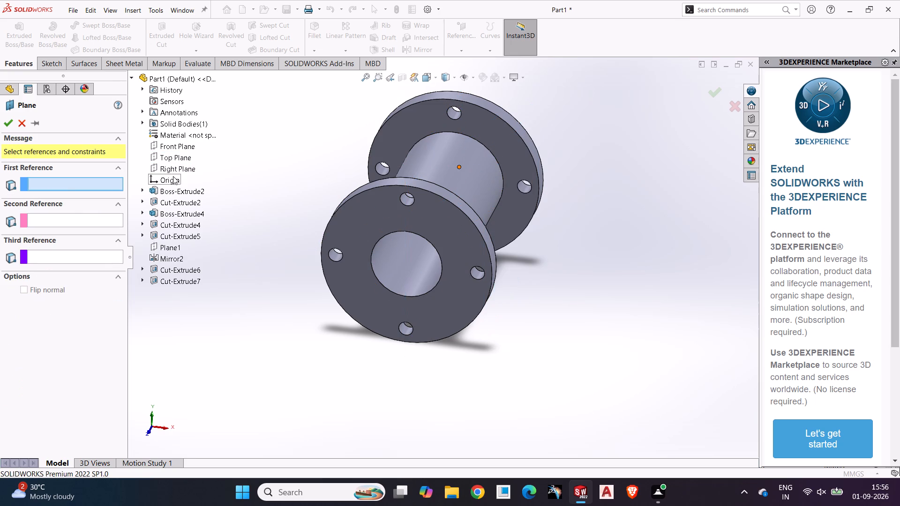
# Create a reference plane offset 120 mm above the Top Plane.
pyautogui.click(177, 156)
pyautogui.moveTo(274, 181); pyautogui.dragTo(285, 219, button='middle')
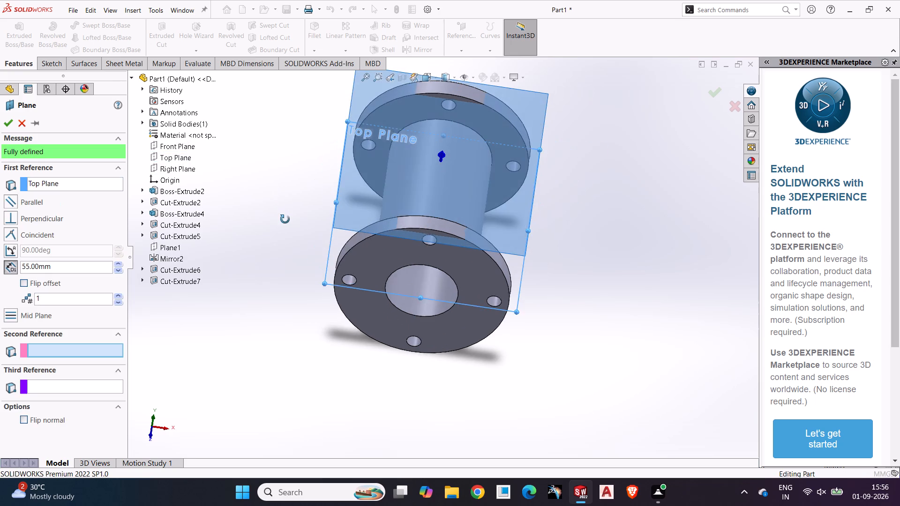
pyautogui.moveTo(285, 219); pyautogui.dragTo(293, 238, button='middle')
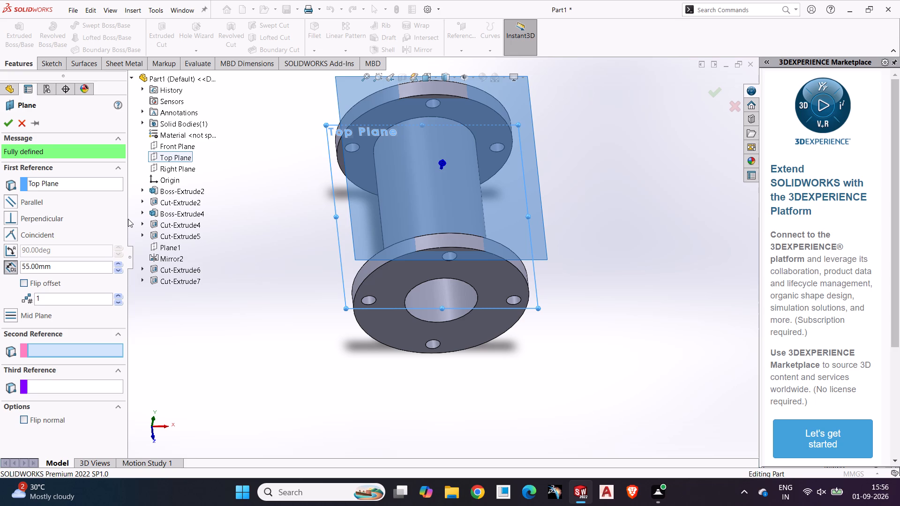
pyautogui.write('120')
pyautogui.moveTo(77, 262); pyautogui.dragTo(0, 301)
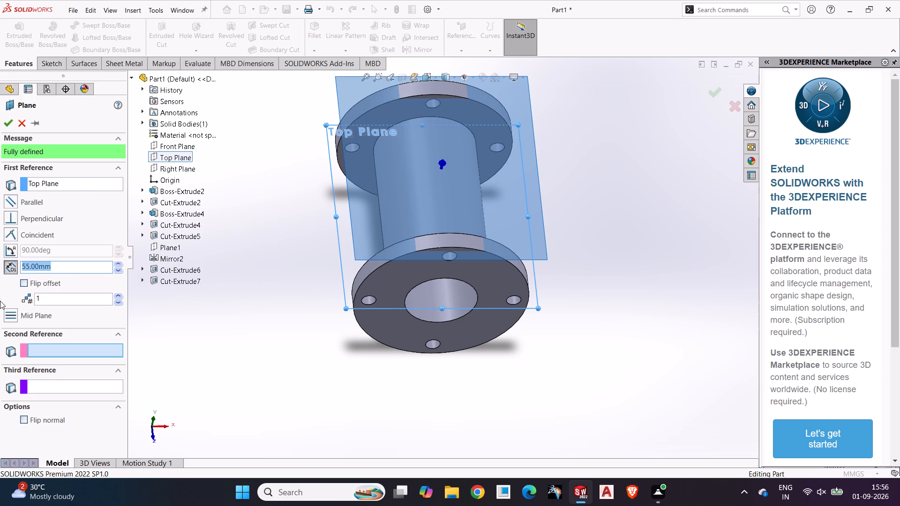
pyautogui.write('120')
pyautogui.press('Return')
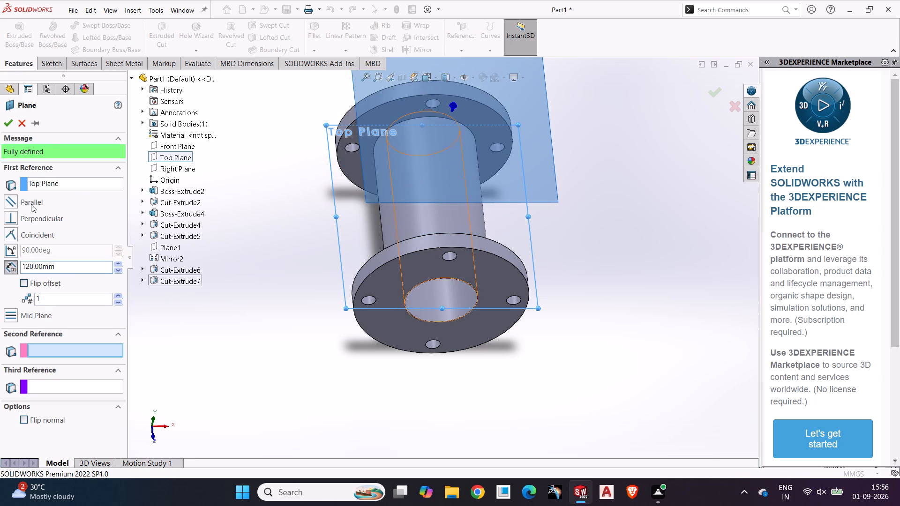
pyautogui.click(9, 132)
pyautogui.click(9, 122)
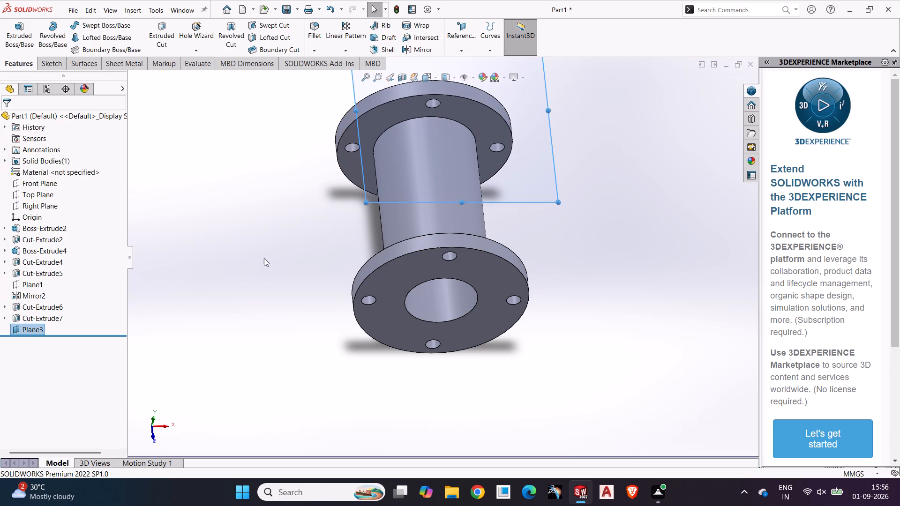
# Start a sketch on the 120 mm offset plane and draw a vertical centreline through the origin, about 208 mm long.
pyautogui.click(264, 258)
pyautogui.click(401, 186)
pyautogui.click(270, 201)
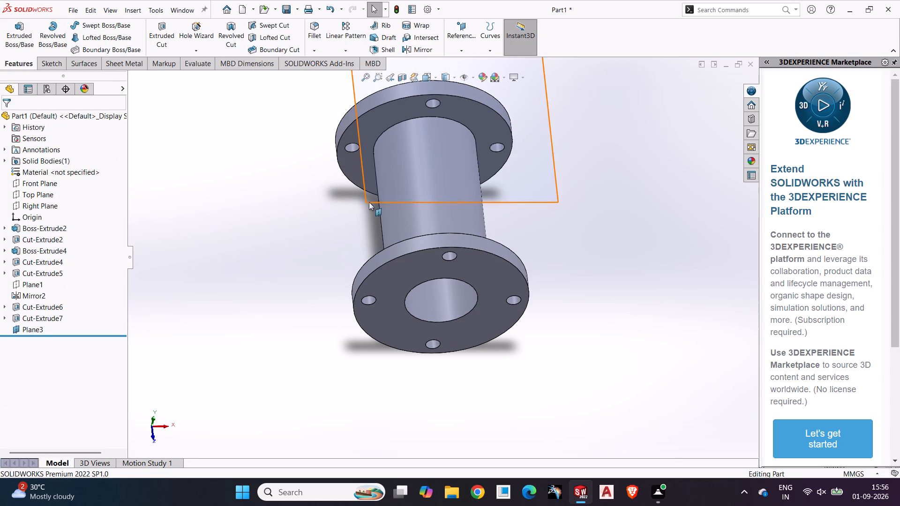
pyautogui.click(376, 198)
pyautogui.click(43, 61)
pyautogui.click(15, 29)
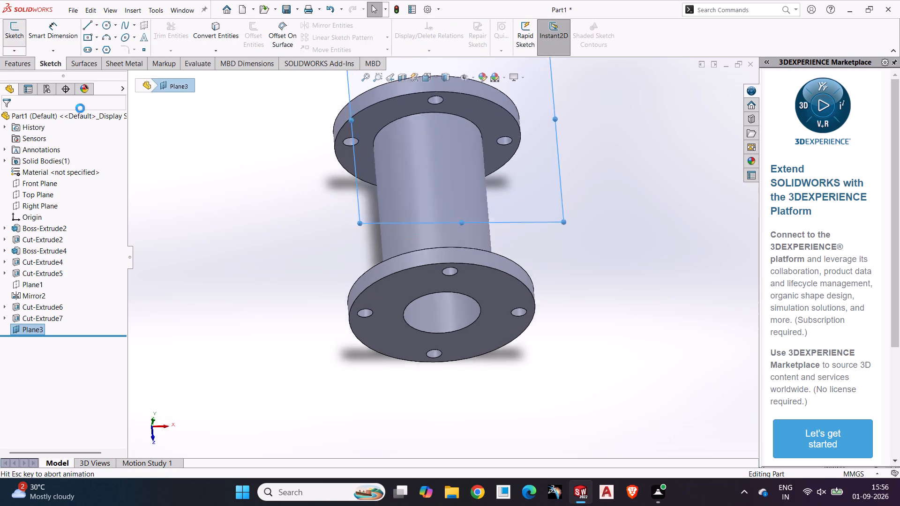
pyautogui.click(139, 213)
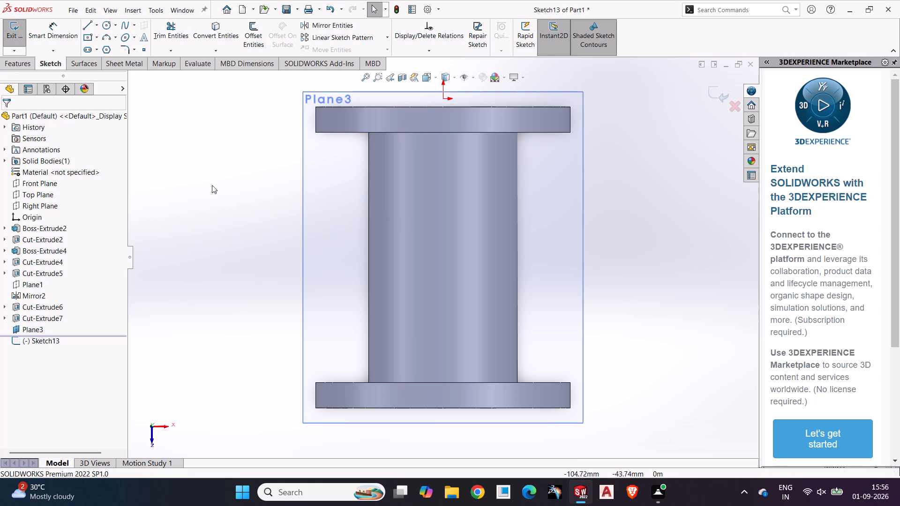
pyautogui.scroll(2, 336, 238)
pyautogui.click(96, 25)
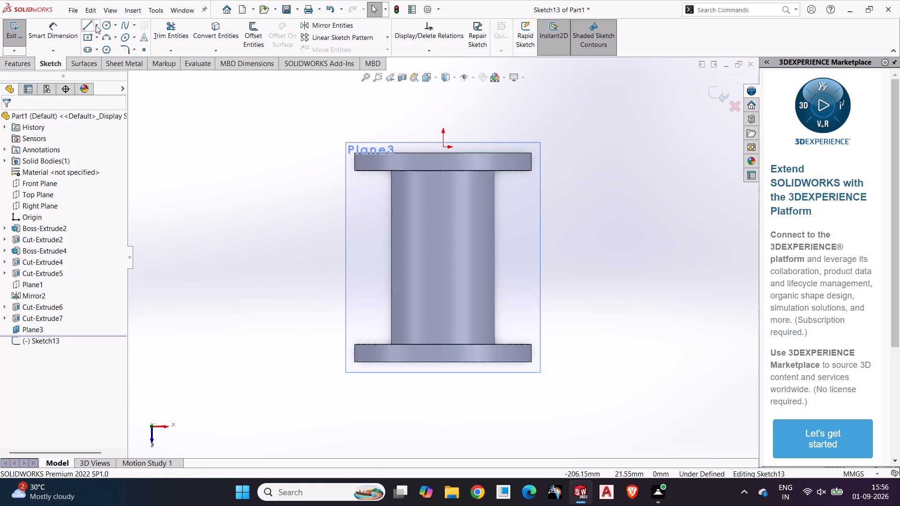
pyautogui.click(99, 46)
pyautogui.click(445, 97)
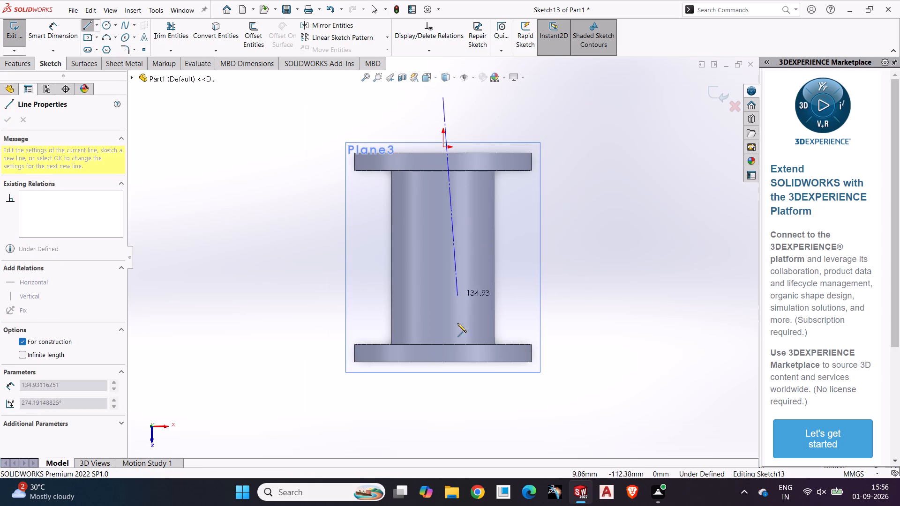
pyautogui.click(442, 404)
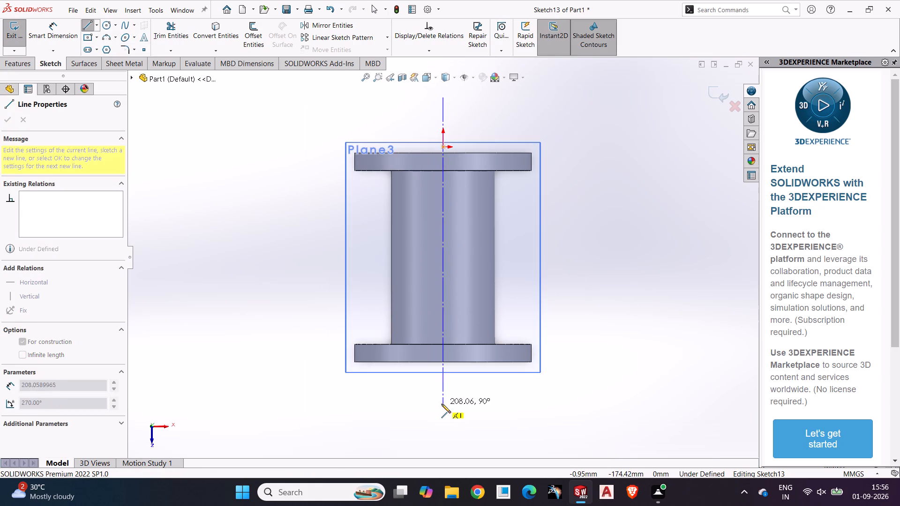
pyautogui.press('Escape')
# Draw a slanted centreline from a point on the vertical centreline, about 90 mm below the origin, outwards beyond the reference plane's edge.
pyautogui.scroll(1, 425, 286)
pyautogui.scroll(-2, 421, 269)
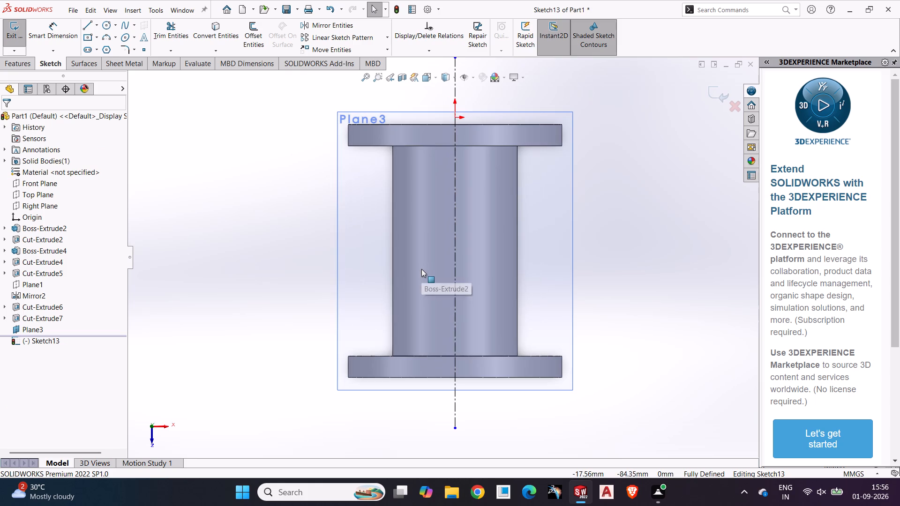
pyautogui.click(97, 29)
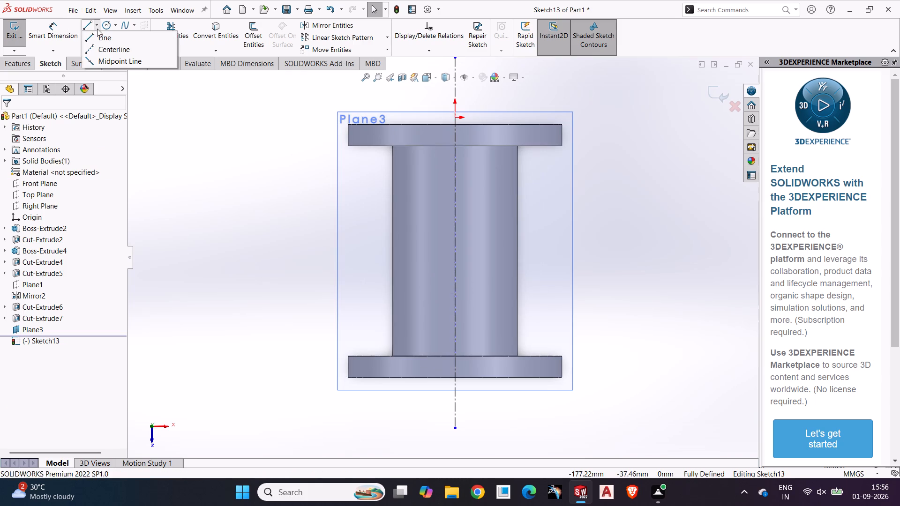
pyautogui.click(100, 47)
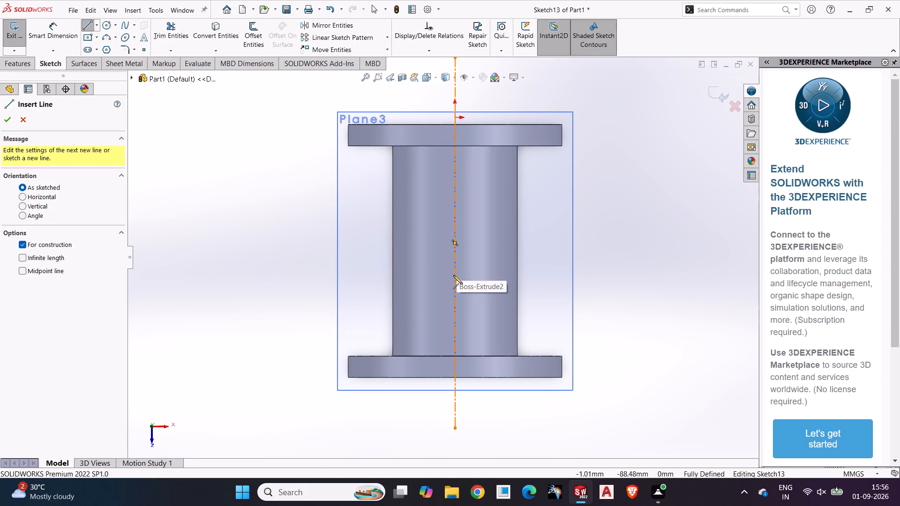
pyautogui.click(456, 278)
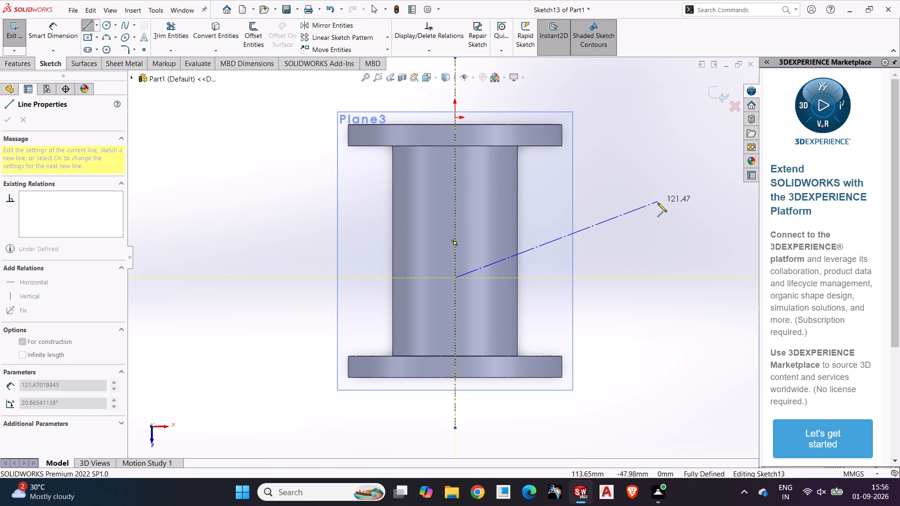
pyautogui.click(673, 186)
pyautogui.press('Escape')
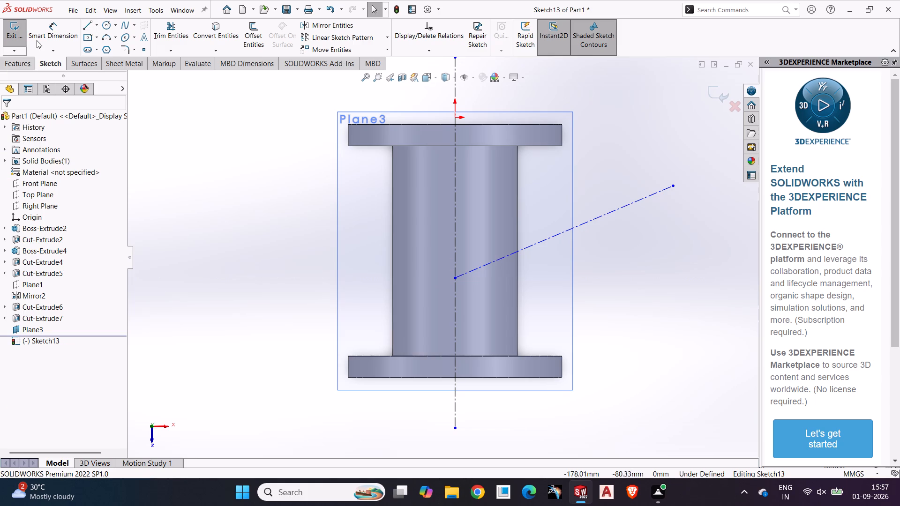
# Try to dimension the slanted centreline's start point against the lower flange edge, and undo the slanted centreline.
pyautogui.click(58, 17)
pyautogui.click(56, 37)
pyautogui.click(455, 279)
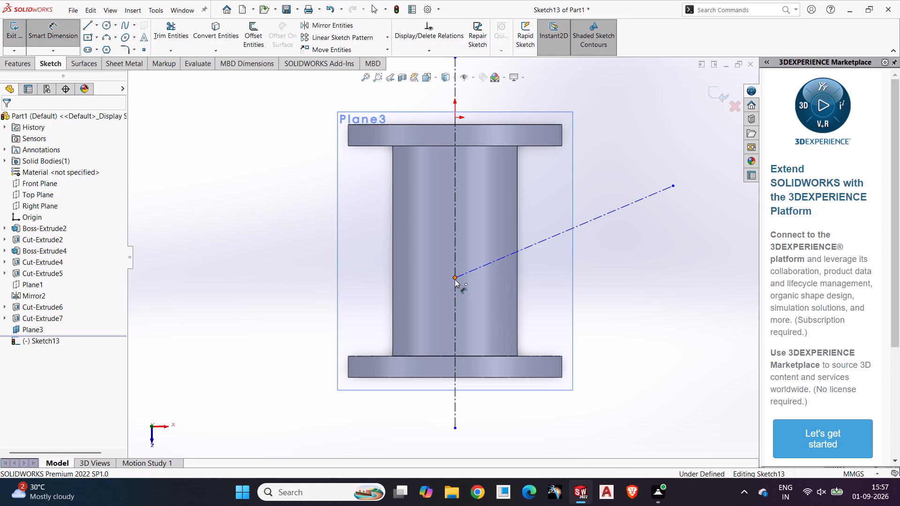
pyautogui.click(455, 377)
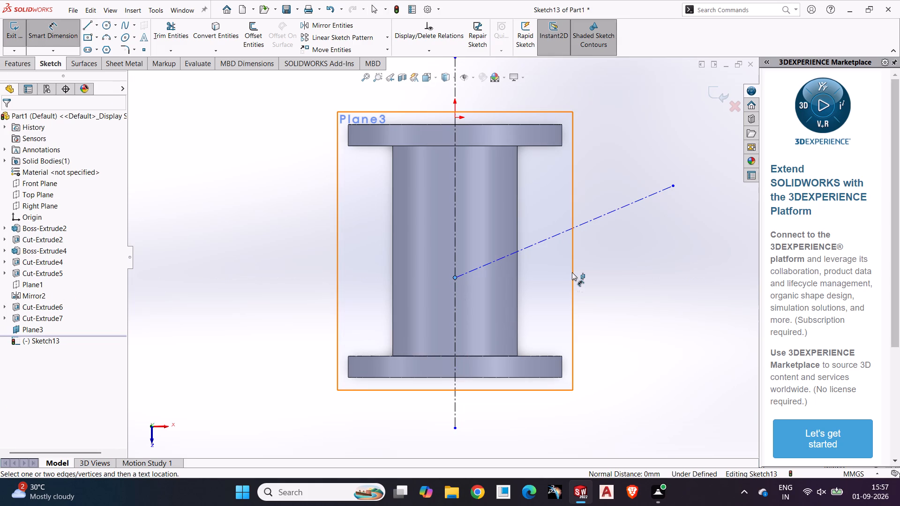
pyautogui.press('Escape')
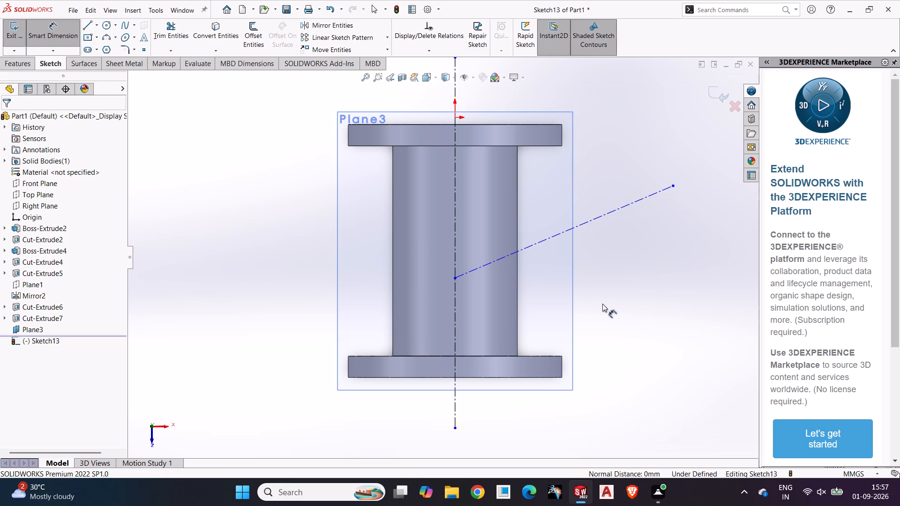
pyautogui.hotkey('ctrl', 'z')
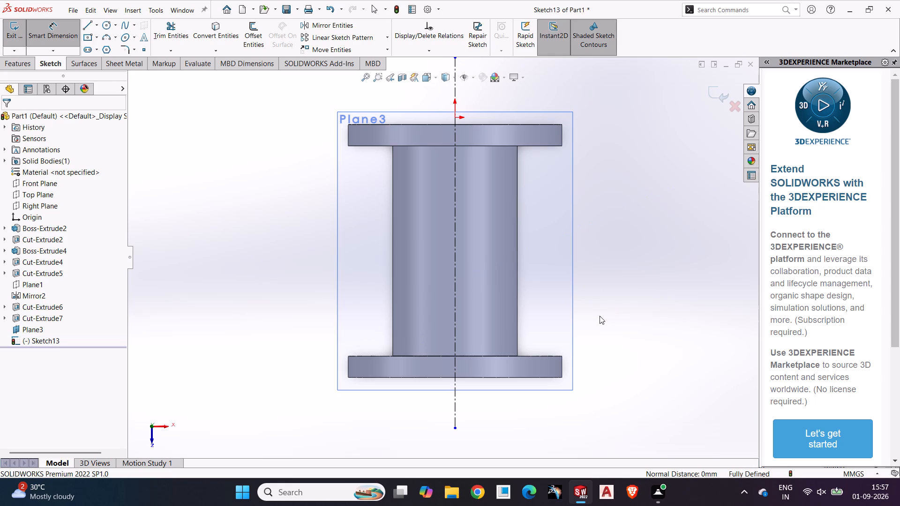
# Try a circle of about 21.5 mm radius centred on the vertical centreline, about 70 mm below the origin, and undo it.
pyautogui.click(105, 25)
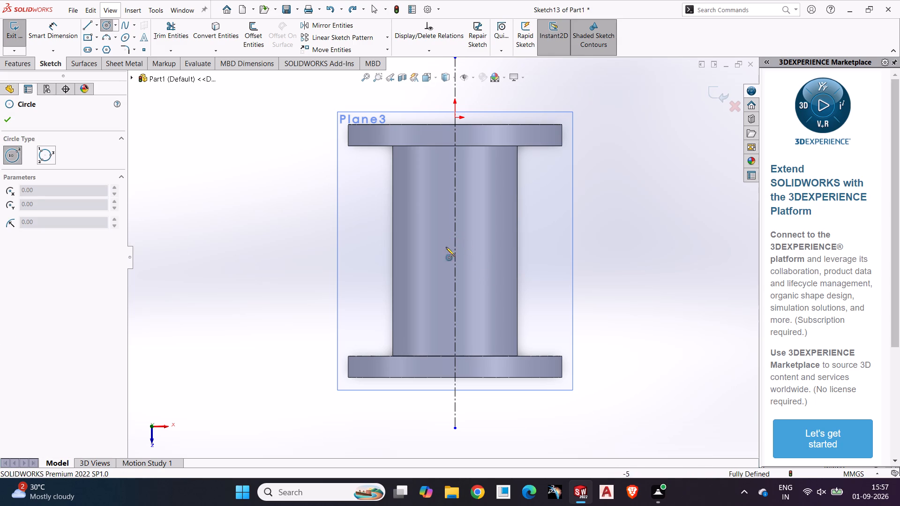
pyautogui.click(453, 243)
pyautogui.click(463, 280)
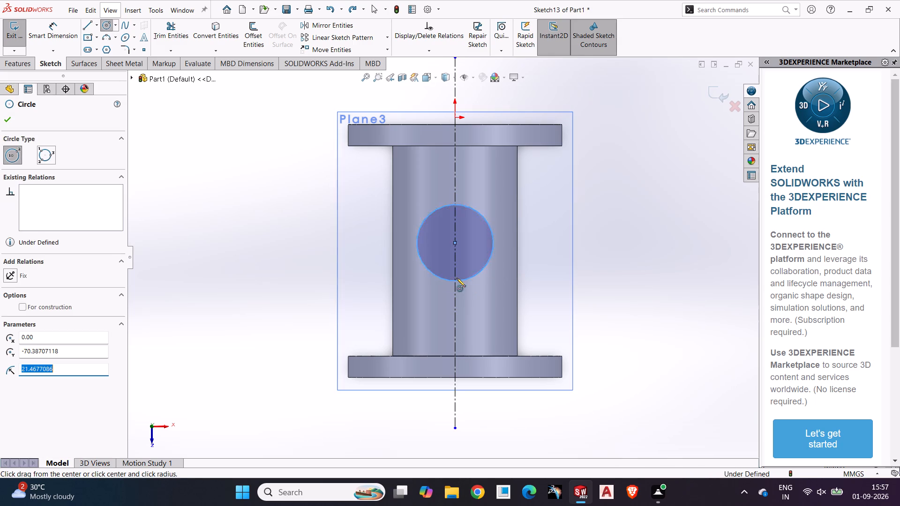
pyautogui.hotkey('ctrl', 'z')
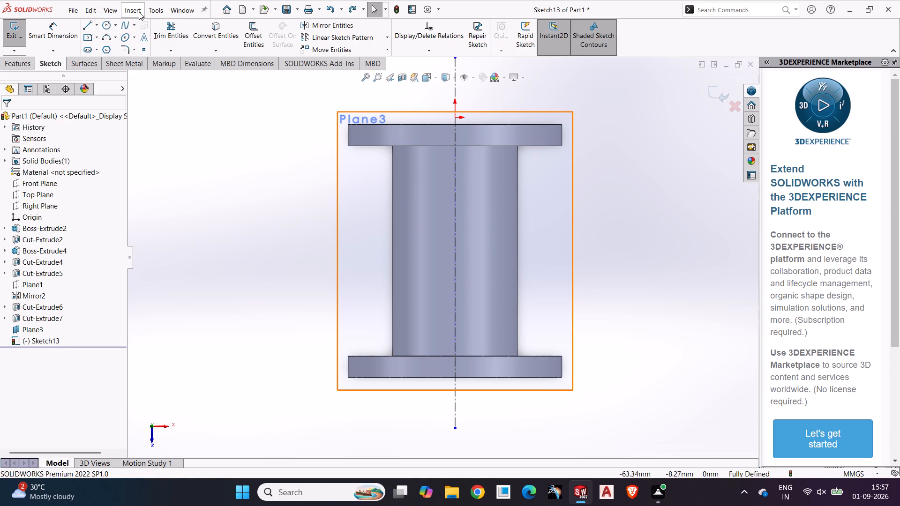
# Sketch a circle centred on the vertical centreline about 44 mm below the origin and set its diameter to 60 mm.
pyautogui.click(105, 22)
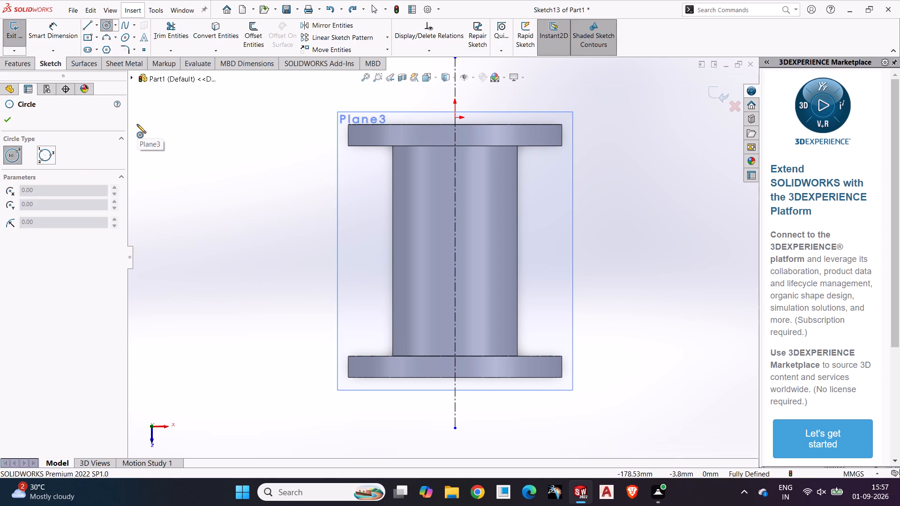
pyautogui.click(456, 196)
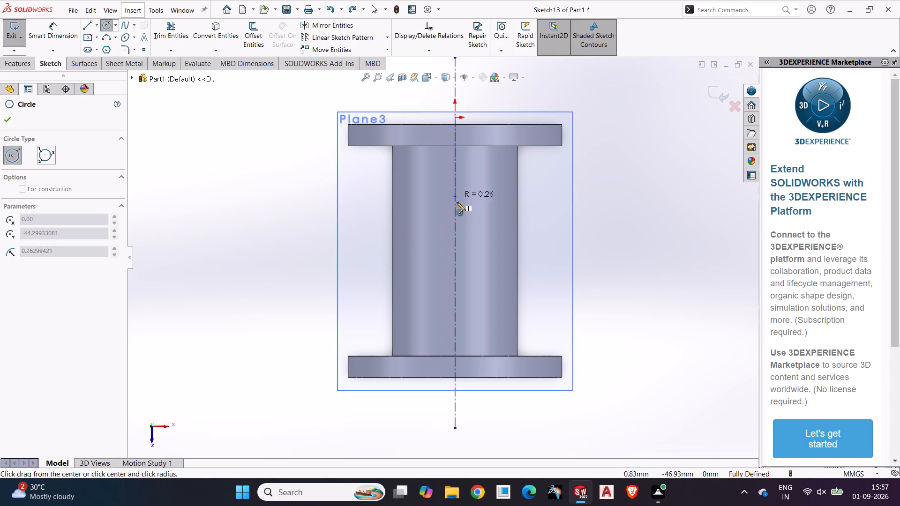
pyautogui.click(460, 226)
pyautogui.click(58, 32)
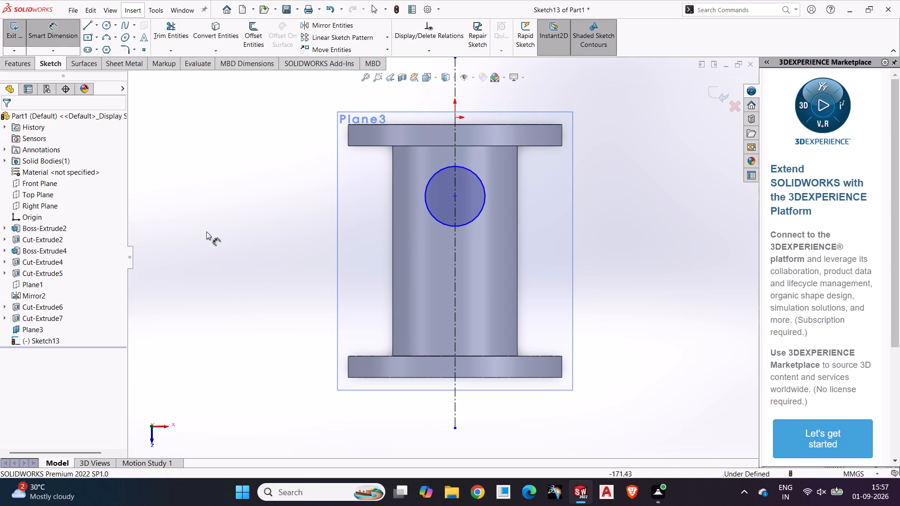
pyautogui.click(486, 207)
pyautogui.click(615, 242)
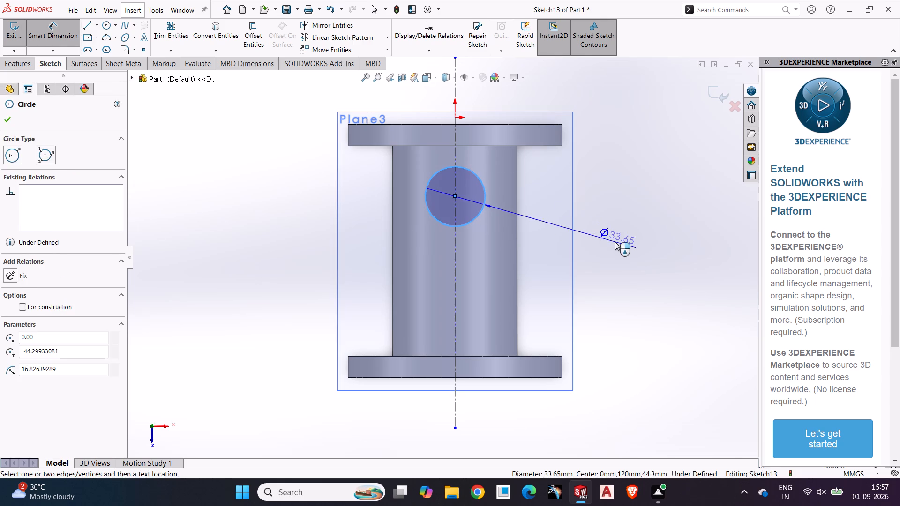
pyautogui.write('60')
pyautogui.press('Return')
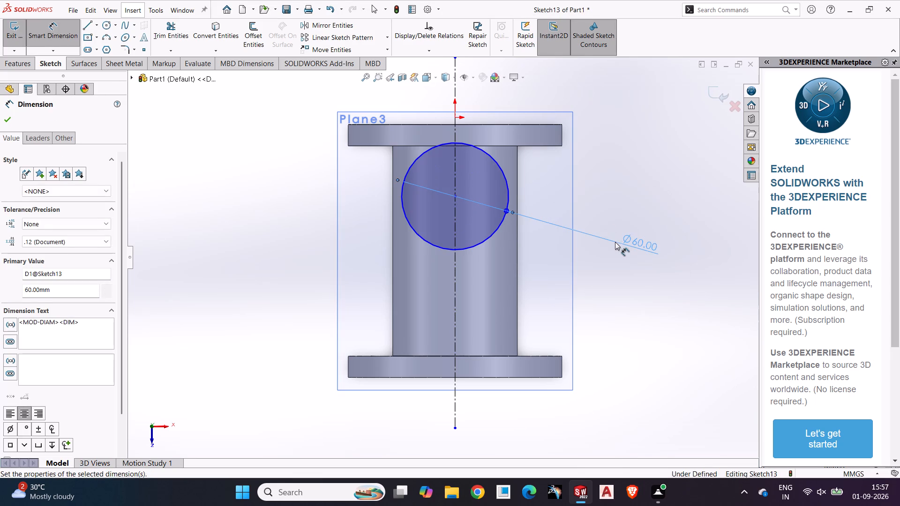
pyautogui.click(715, 185)
pyautogui.click(53, 36)
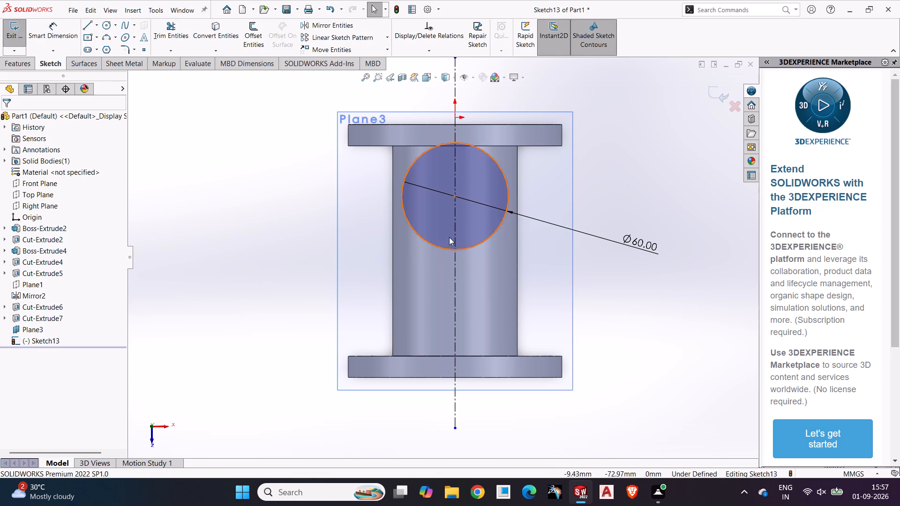
# Move the 60 mm circle's centre down along the vertical centreline to about 55 mm below the origin.
pyautogui.moveTo(457, 193); pyautogui.dragTo(457, 216)
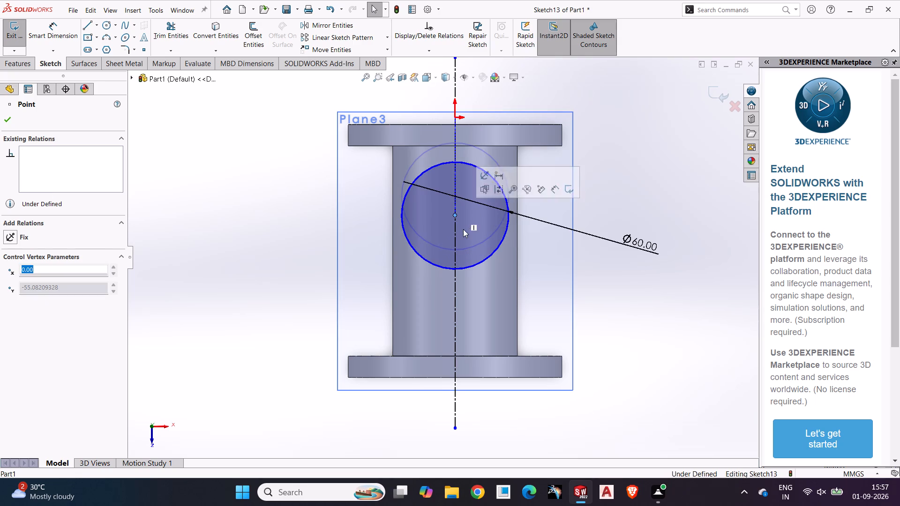
pyautogui.click(652, 205)
# Examine the 60 mm circle's placement relative to the flanged tube from several orbited and standard views.
pyautogui.moveTo(290, 229); pyautogui.dragTo(336, 248, button='middle')
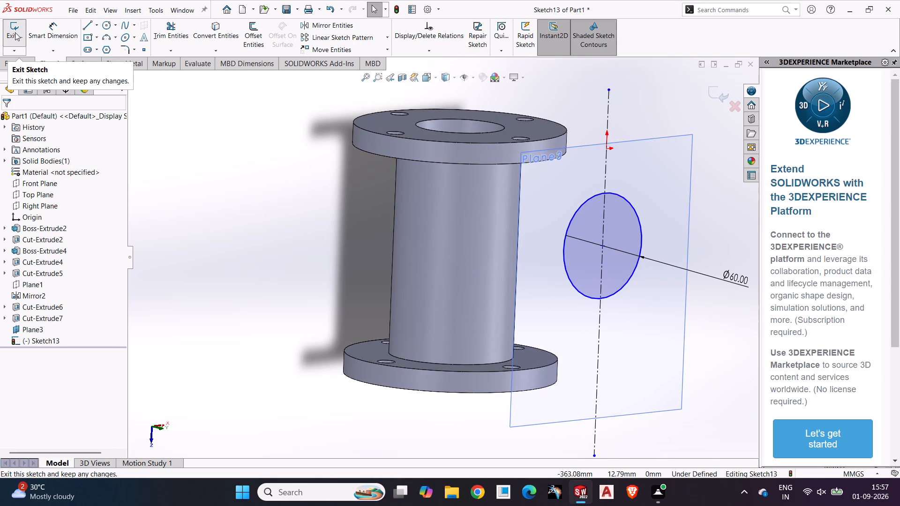
pyautogui.click(6, 67)
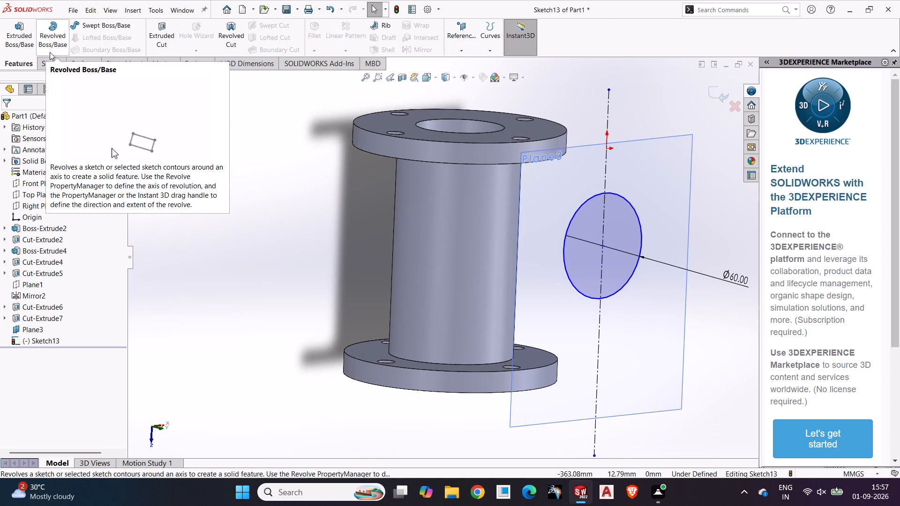
pyautogui.click(39, 61)
pyautogui.moveTo(212, 152); pyautogui.dragTo(150, 121, button='middle')
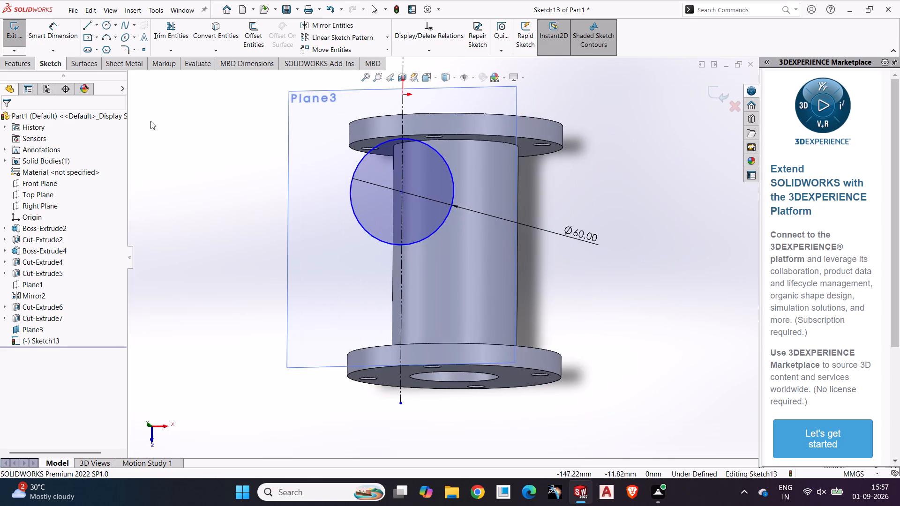
pyautogui.scroll(-1, 261, 178)
pyautogui.moveTo(269, 188); pyautogui.dragTo(290, 210, button='middle')
pyautogui.hotkey('ctrl', '1')
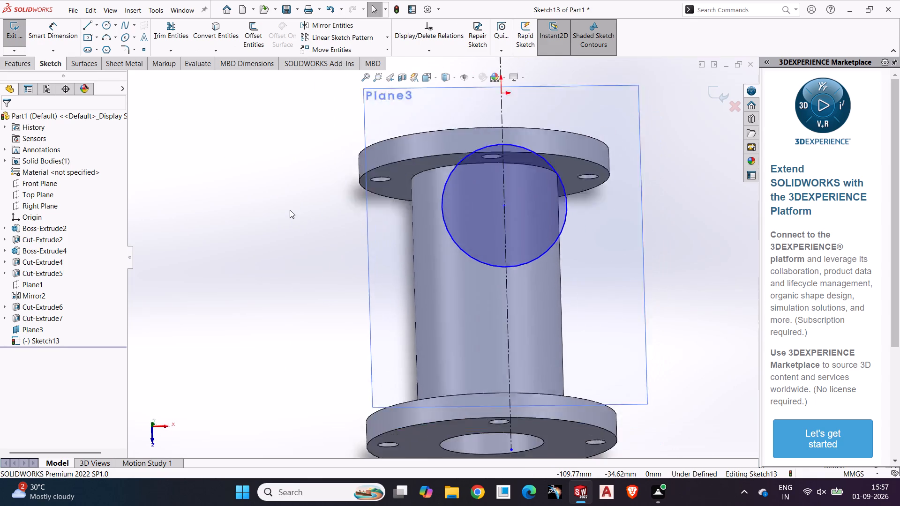
pyautogui.hotkey('ctrl', '2')
pyautogui.hotkey('ctrl', '3')
pyautogui.hotkey('ctrl', '4')
pyautogui.hotkey('ctrl', '5')
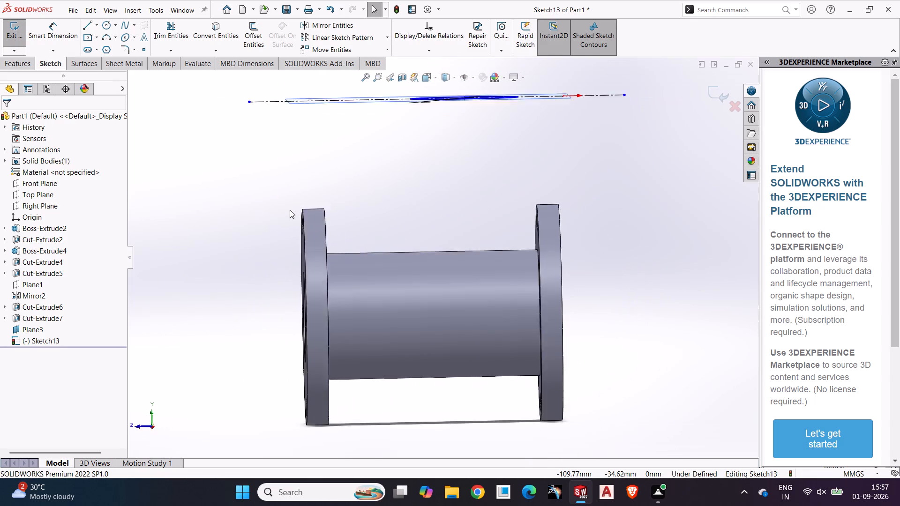
pyautogui.hotkey('ctrl', '6')
pyautogui.hotkey('ctrl', '5')
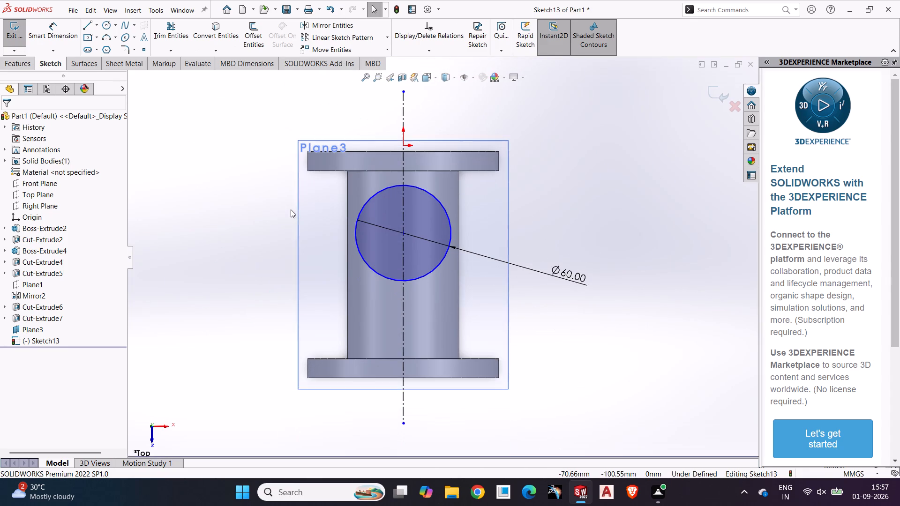
pyautogui.click(256, 226)
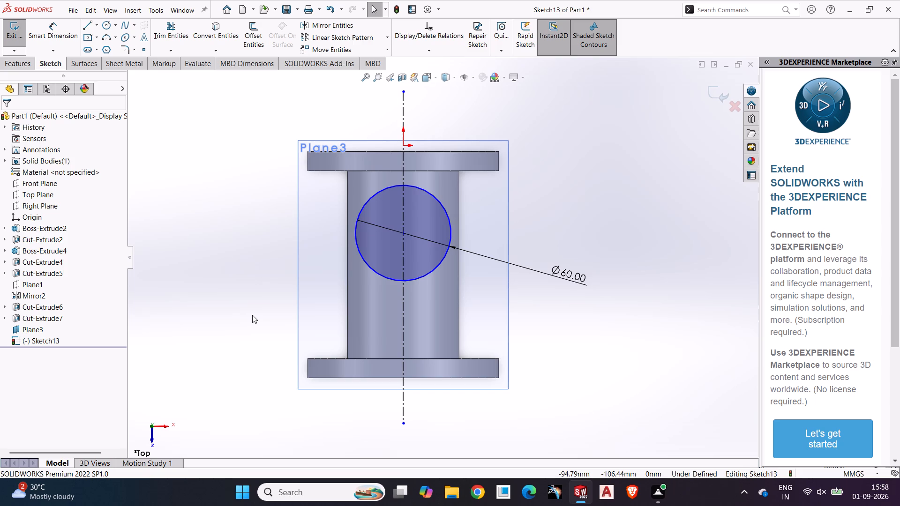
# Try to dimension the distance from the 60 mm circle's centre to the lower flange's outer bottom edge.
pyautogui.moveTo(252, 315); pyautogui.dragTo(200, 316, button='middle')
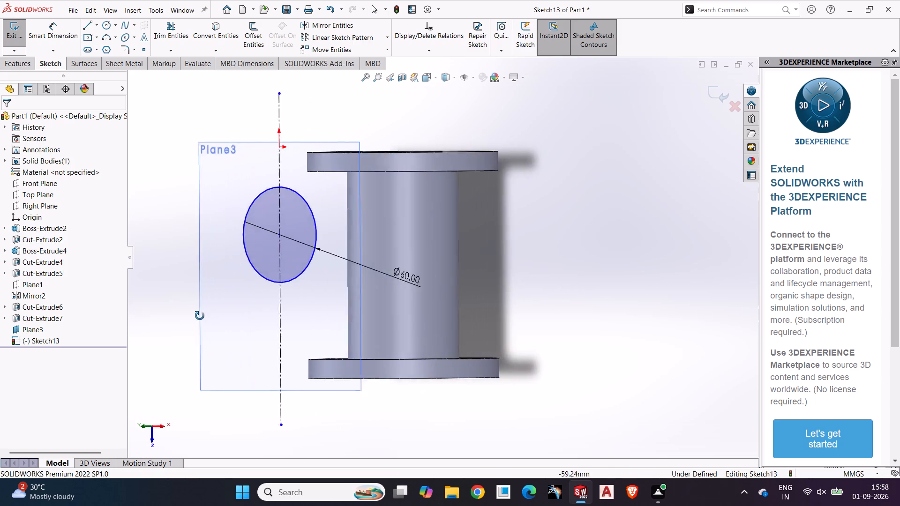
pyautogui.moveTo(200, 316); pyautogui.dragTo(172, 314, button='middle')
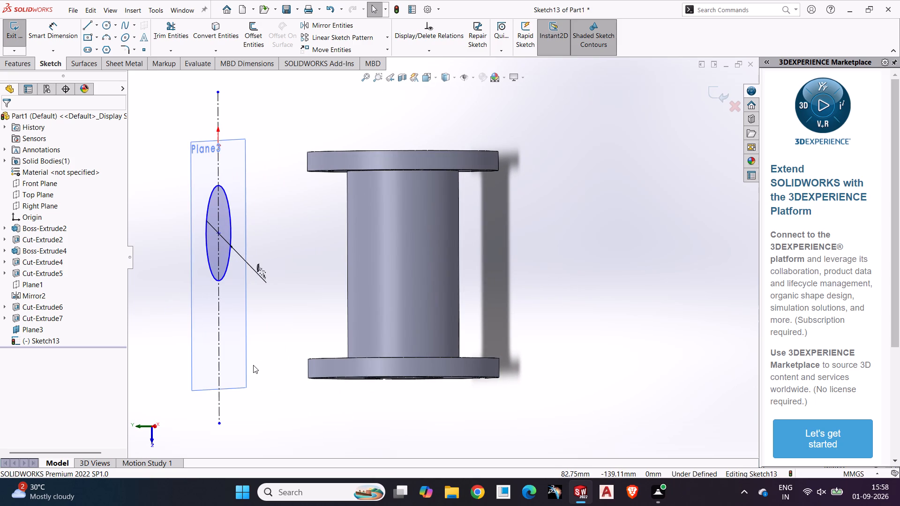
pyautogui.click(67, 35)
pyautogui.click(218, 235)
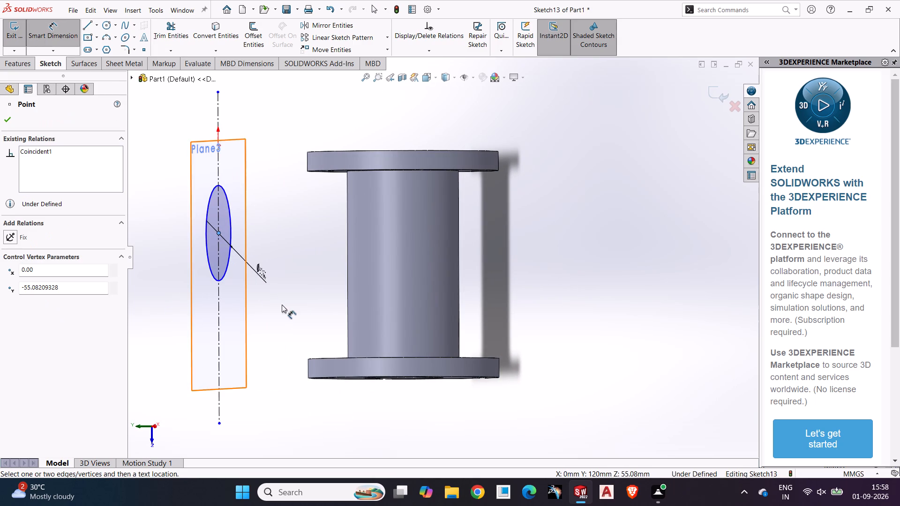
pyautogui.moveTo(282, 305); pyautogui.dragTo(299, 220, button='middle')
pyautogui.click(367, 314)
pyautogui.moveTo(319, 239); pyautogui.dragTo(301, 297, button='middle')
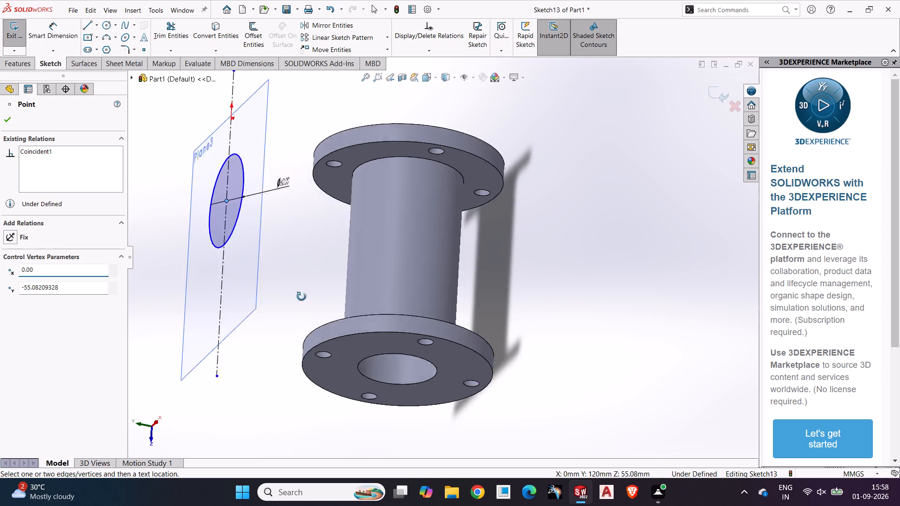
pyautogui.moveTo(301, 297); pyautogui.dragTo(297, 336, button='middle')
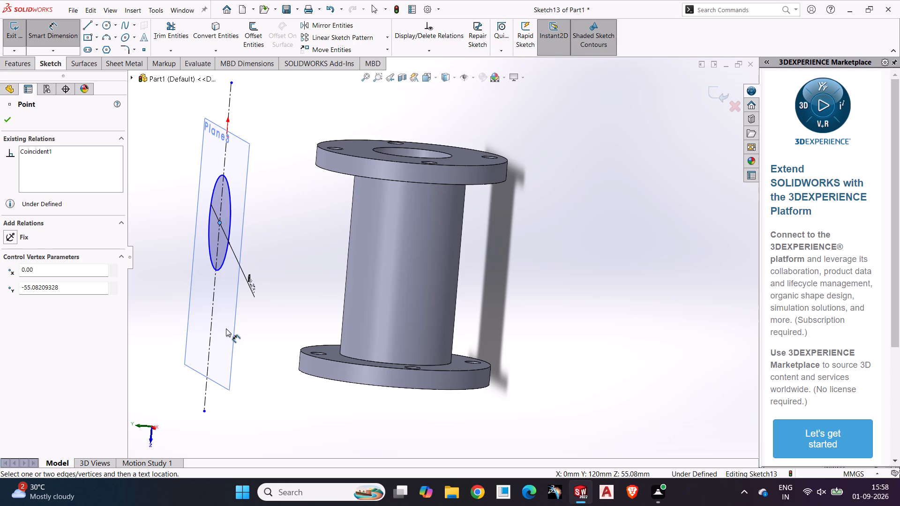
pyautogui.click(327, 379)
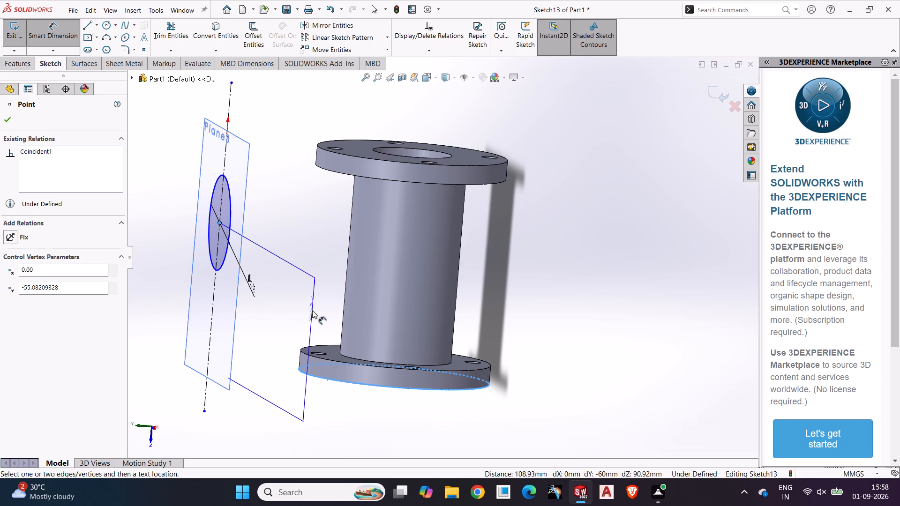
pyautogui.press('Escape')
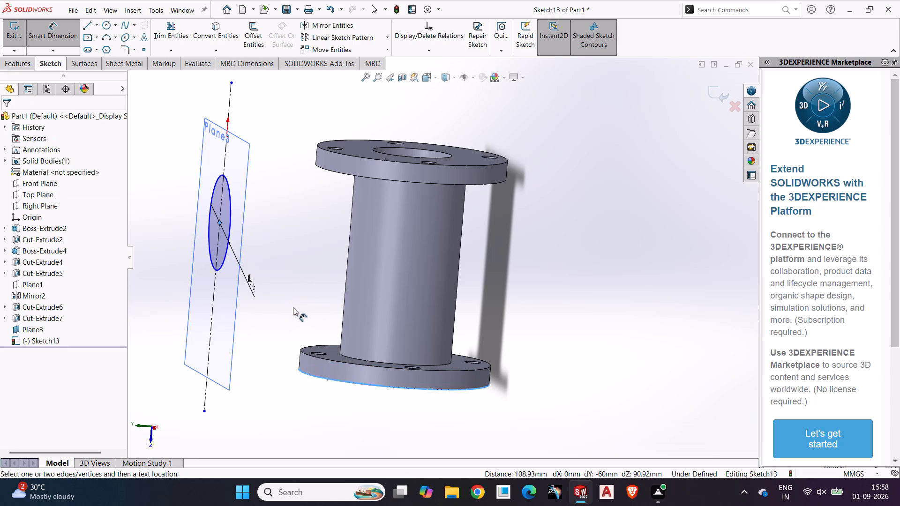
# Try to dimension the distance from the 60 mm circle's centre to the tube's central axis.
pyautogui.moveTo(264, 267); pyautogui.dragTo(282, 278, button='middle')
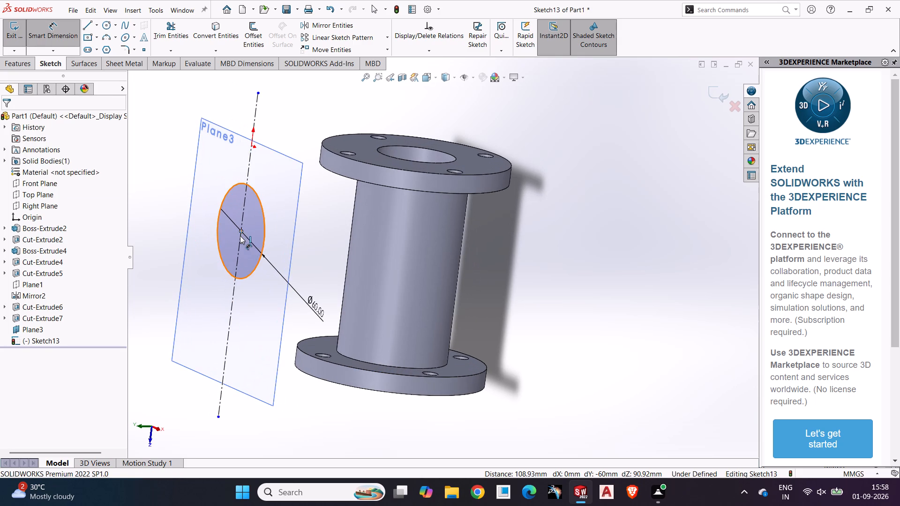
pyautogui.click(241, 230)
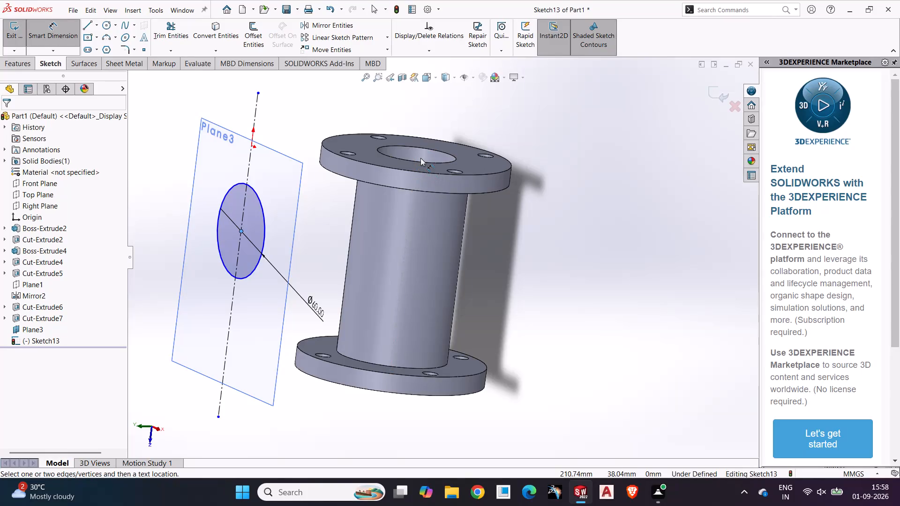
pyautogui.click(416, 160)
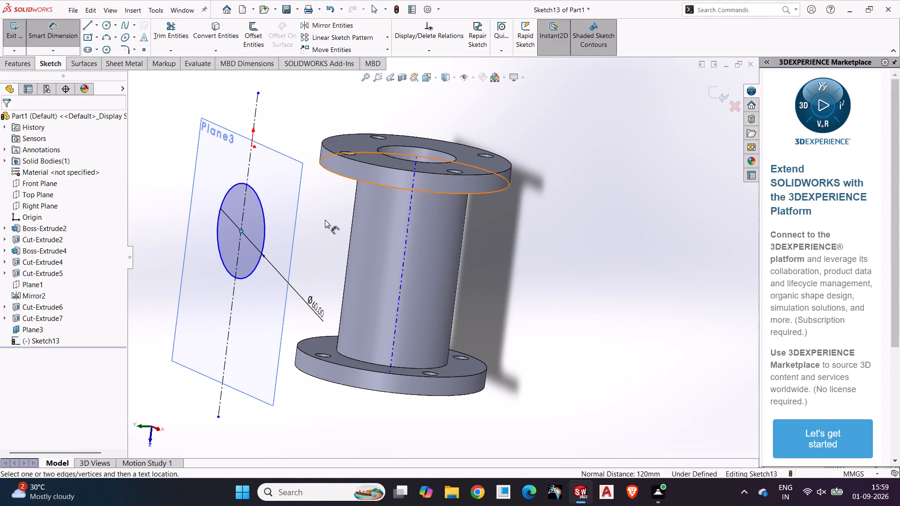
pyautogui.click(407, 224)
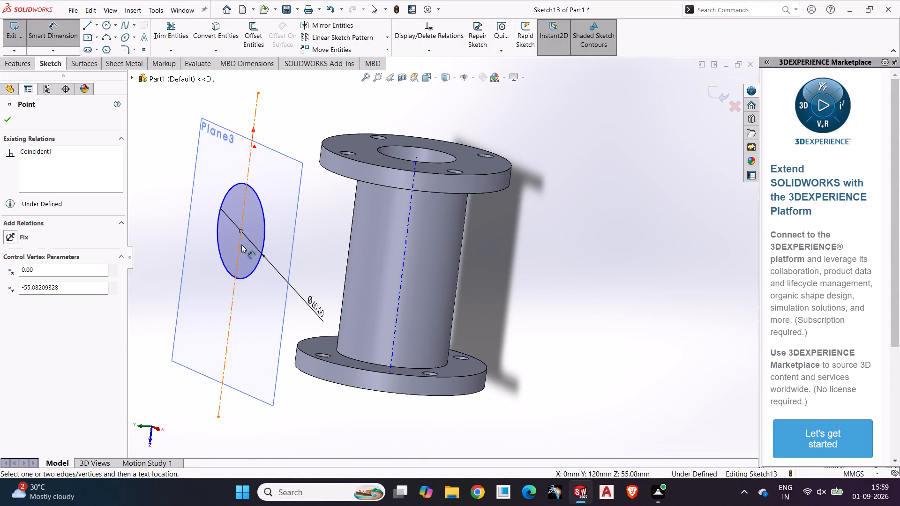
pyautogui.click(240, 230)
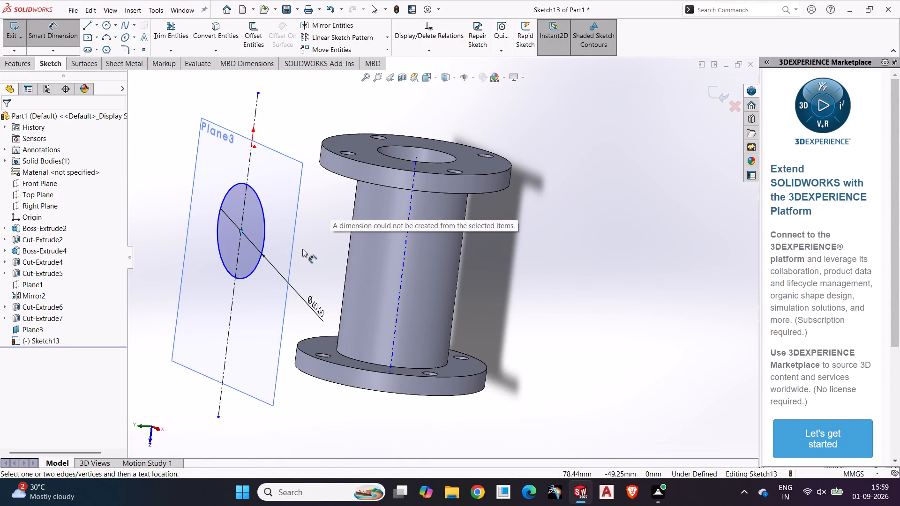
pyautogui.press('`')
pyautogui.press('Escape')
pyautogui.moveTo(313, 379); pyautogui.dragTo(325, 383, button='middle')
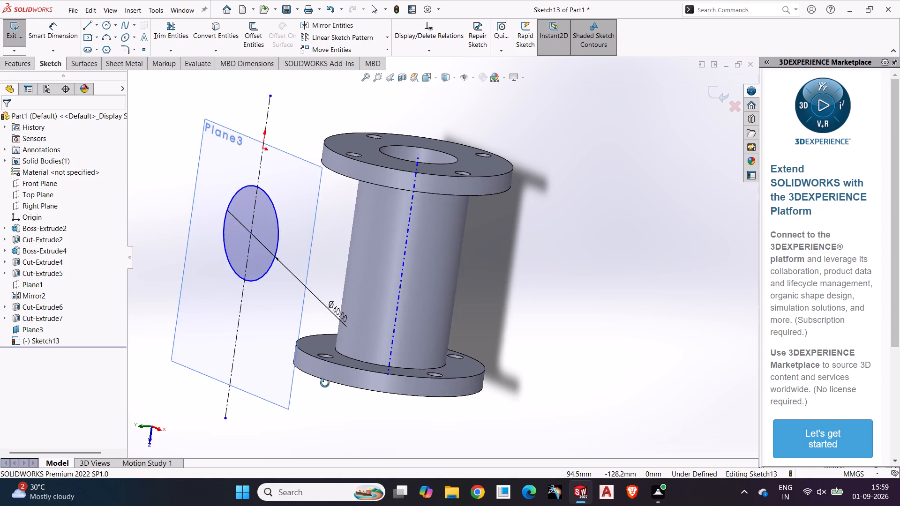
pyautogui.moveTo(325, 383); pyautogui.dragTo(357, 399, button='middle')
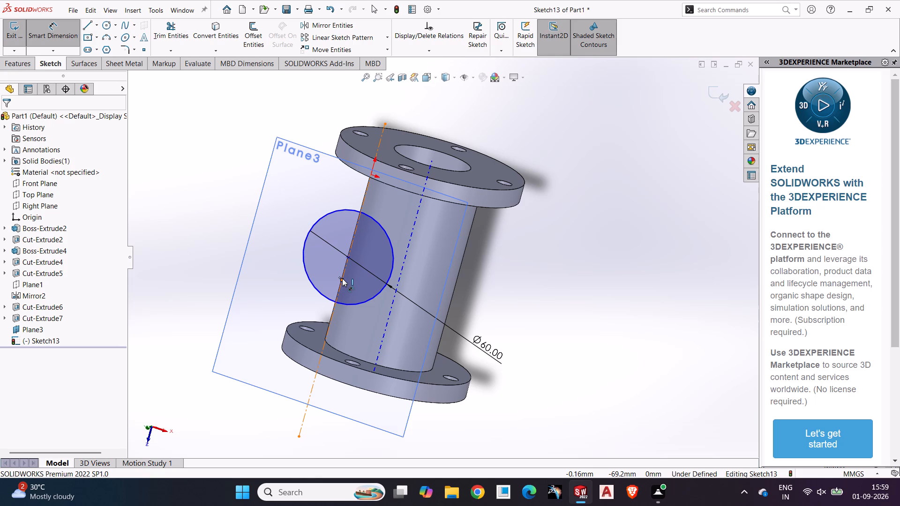
# Undo the 60 mm circle sketch together with its centreline, keeping the offset plane Plane3.
pyautogui.hotkey('ctrl', 'z')
pyautogui.hotkey('ctrl', 'z')
pyautogui.hotkey('ctrl', 'z')
pyautogui.hotkey('ctrl', 'z')
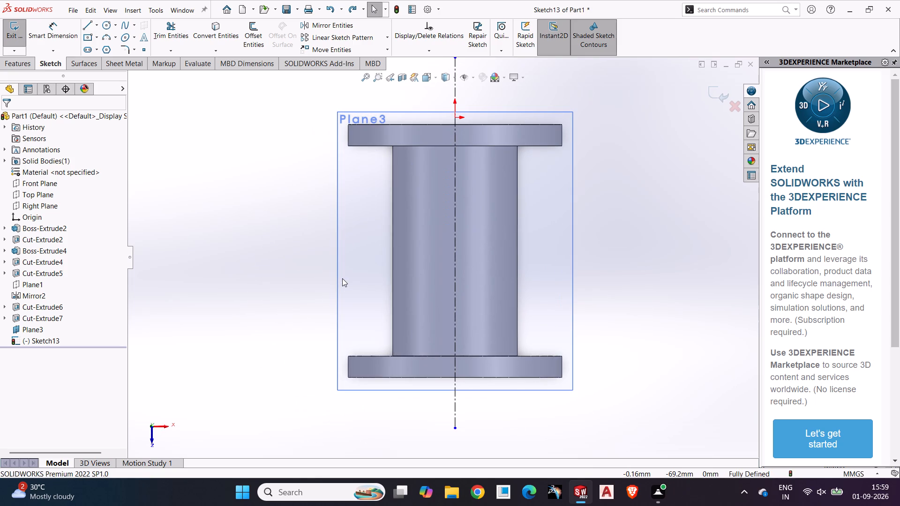
pyautogui.hotkey('ctrl', 'z')
pyautogui.hotkey('ctrl', 'z')
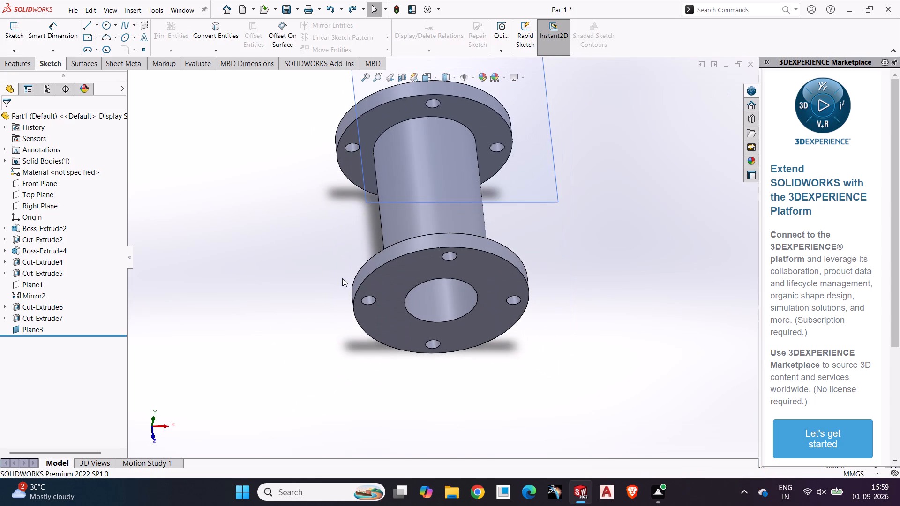
pyautogui.hotkey('ctrl', 'z')
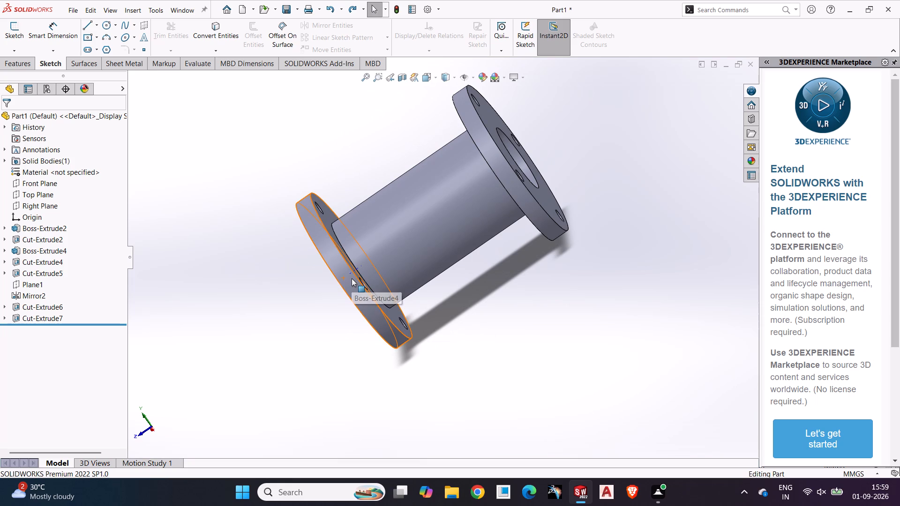
pyautogui.hotkey('ctrl', 'y')
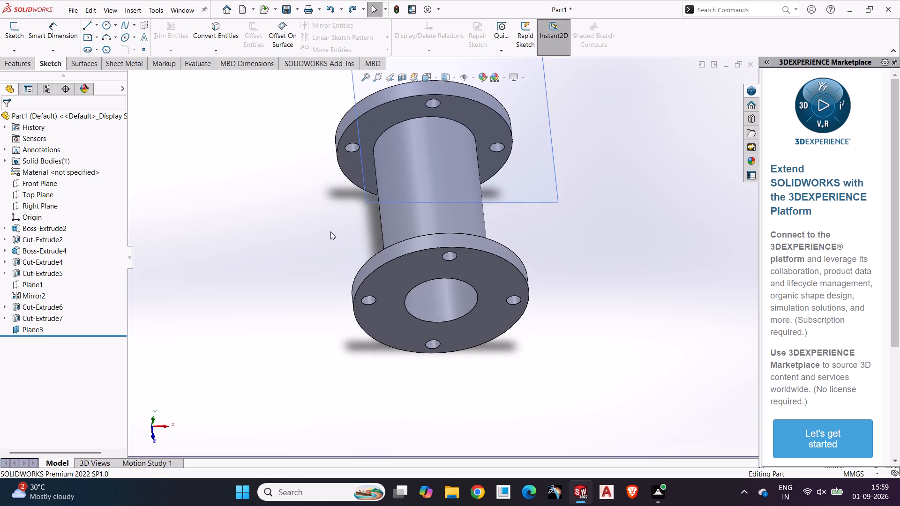
# Start a new sketch on Plane3 and draw a vertical centreline about 217 mm long through the origin, extending past both flanges.
pyautogui.moveTo(330, 231); pyautogui.dragTo(314, 322, button='middle')
pyautogui.click(292, 266)
pyautogui.click(415, 219)
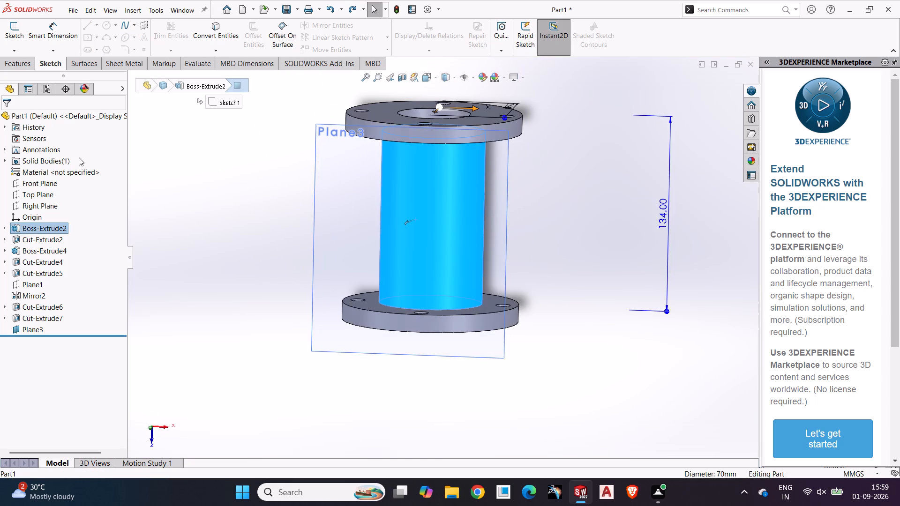
pyautogui.click(206, 206)
pyautogui.click(316, 164)
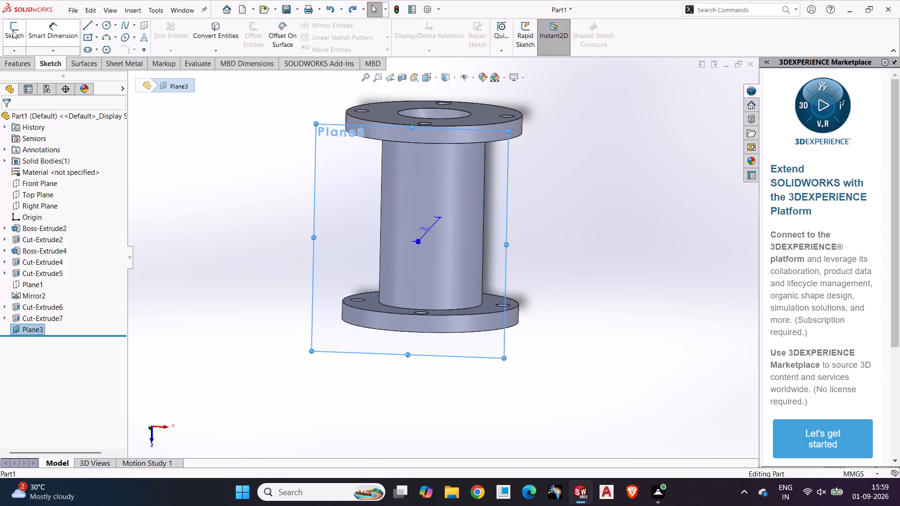
pyautogui.click(13, 30)
pyautogui.click(211, 214)
pyautogui.scroll(2, 211, 214)
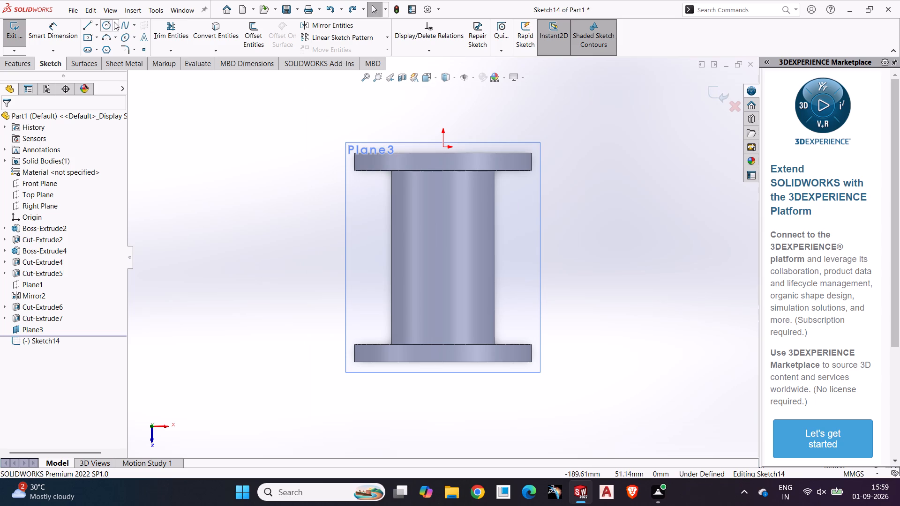
pyautogui.click(96, 30)
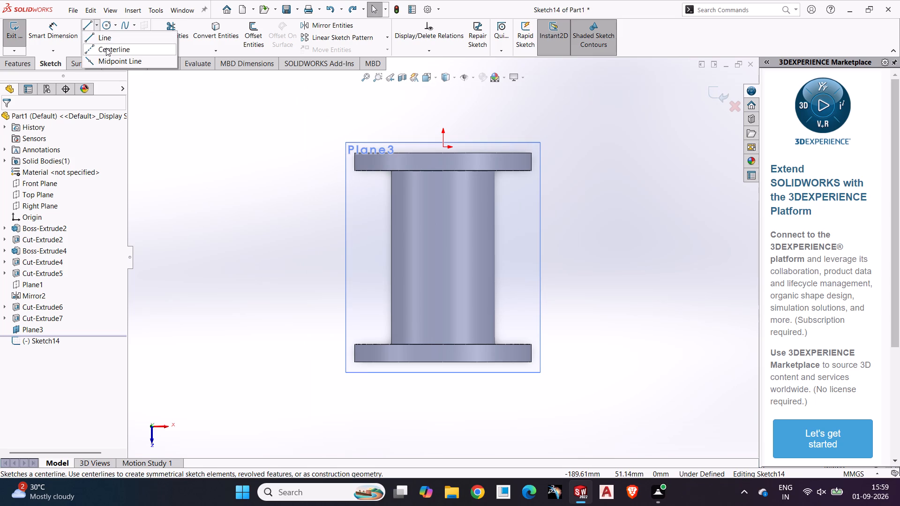
pyautogui.click(106, 48)
pyautogui.click(444, 100)
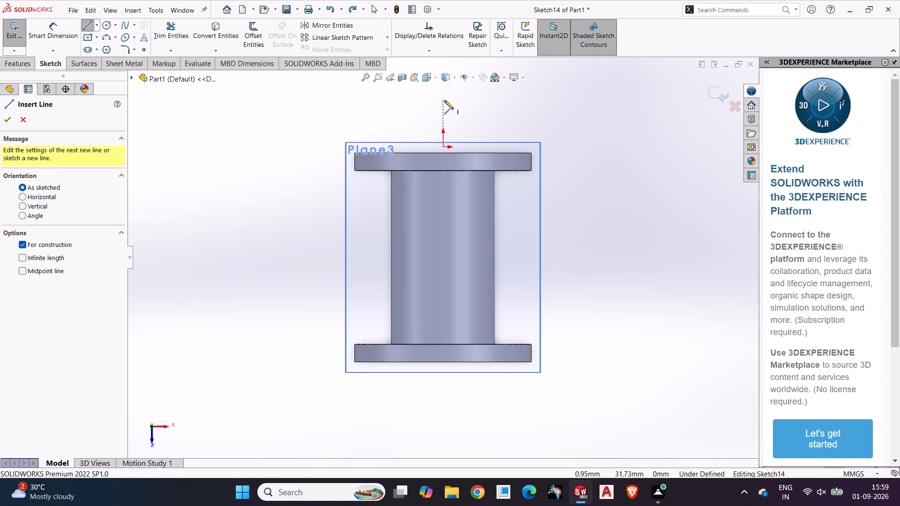
pyautogui.click(443, 419)
pyautogui.press('Escape')
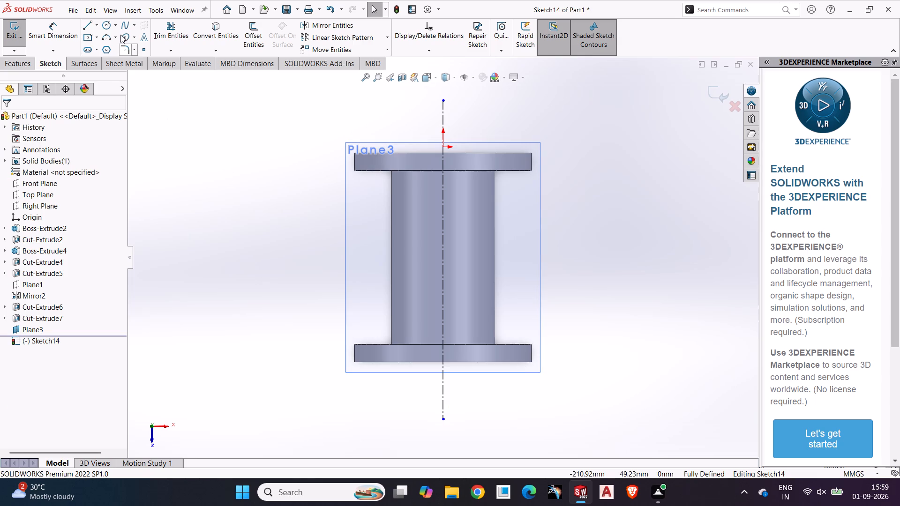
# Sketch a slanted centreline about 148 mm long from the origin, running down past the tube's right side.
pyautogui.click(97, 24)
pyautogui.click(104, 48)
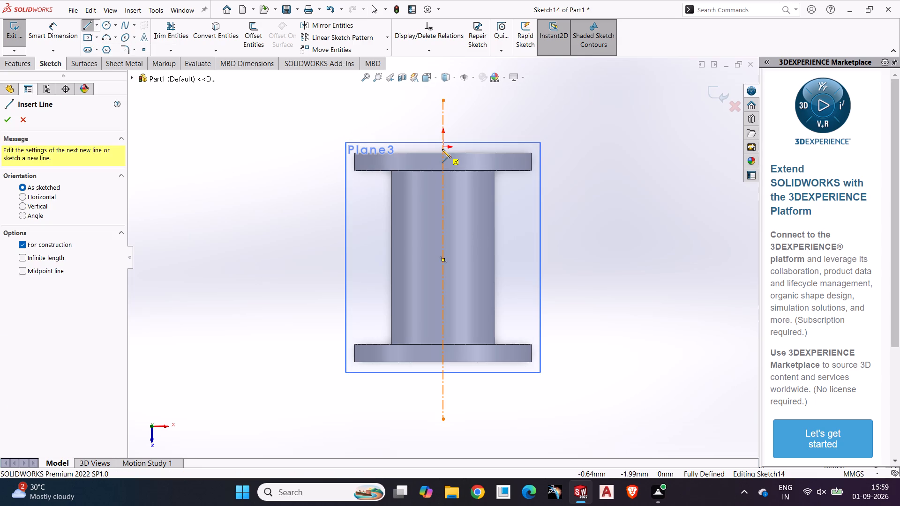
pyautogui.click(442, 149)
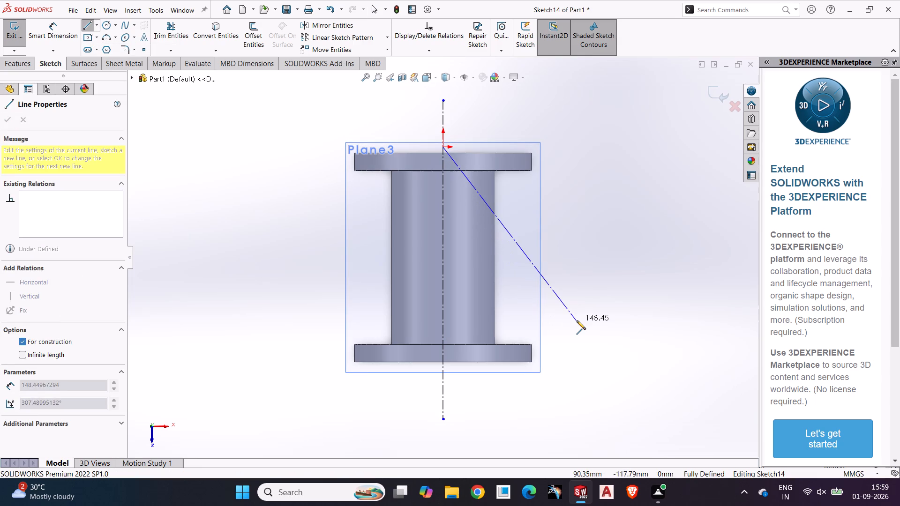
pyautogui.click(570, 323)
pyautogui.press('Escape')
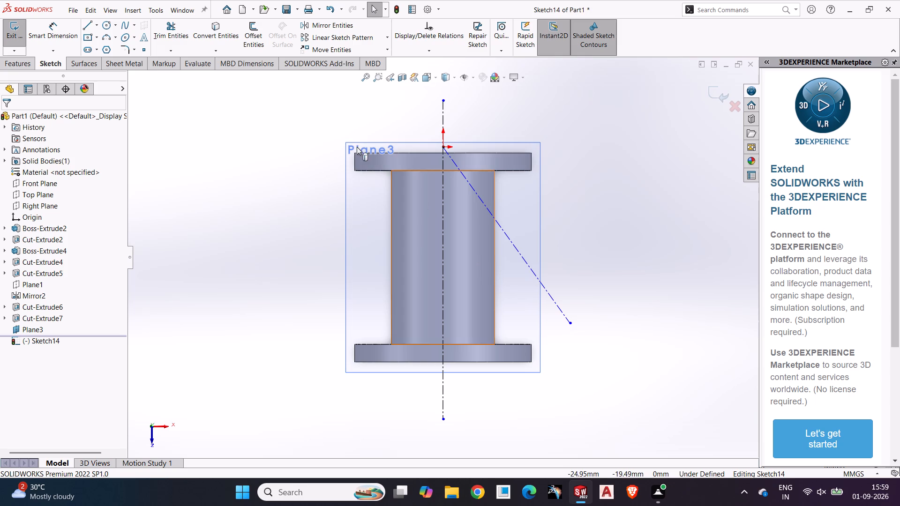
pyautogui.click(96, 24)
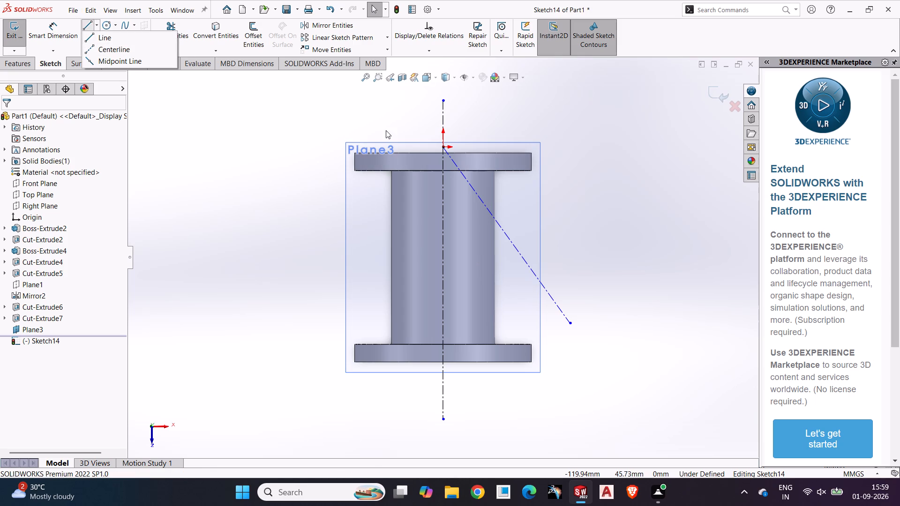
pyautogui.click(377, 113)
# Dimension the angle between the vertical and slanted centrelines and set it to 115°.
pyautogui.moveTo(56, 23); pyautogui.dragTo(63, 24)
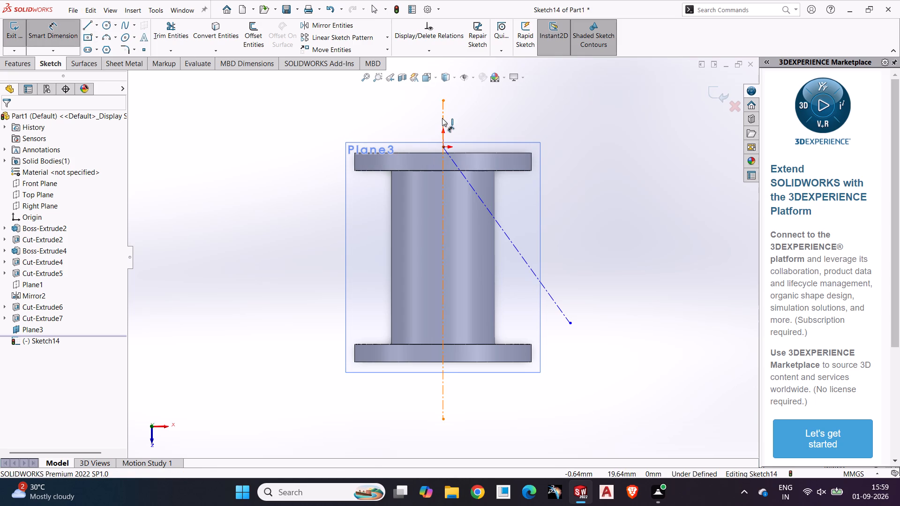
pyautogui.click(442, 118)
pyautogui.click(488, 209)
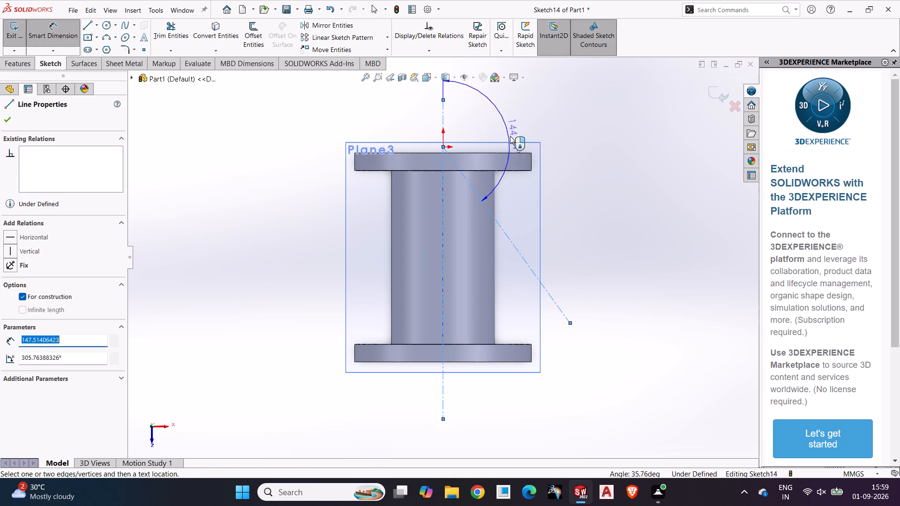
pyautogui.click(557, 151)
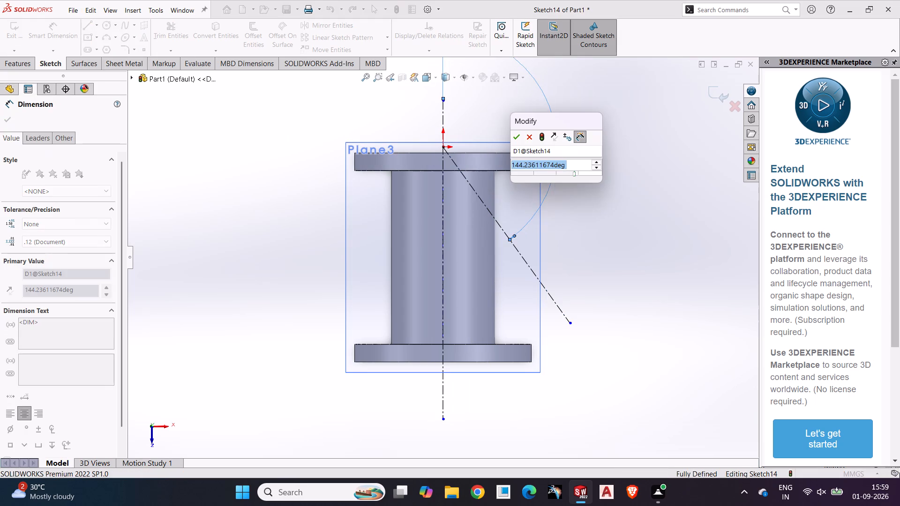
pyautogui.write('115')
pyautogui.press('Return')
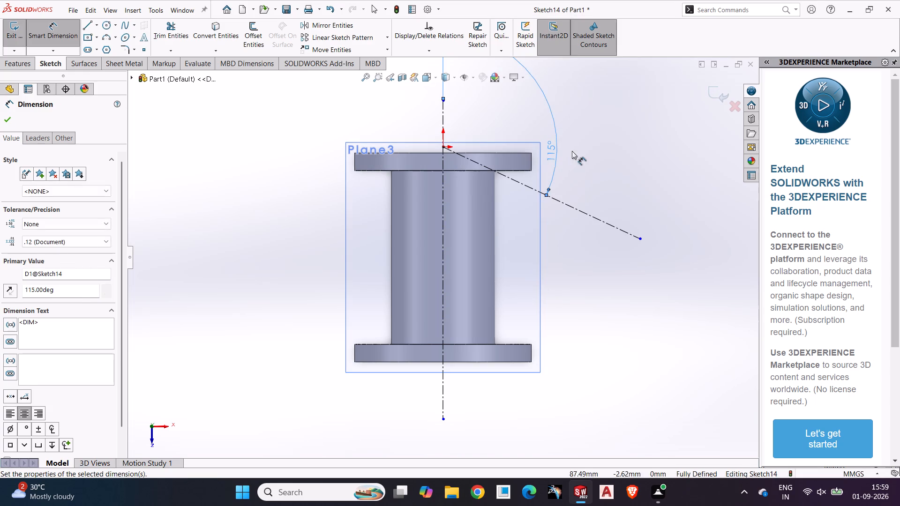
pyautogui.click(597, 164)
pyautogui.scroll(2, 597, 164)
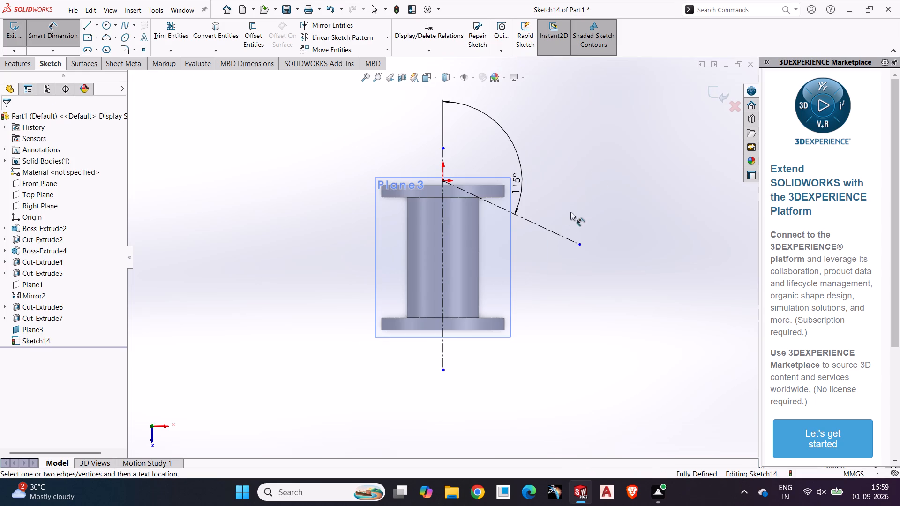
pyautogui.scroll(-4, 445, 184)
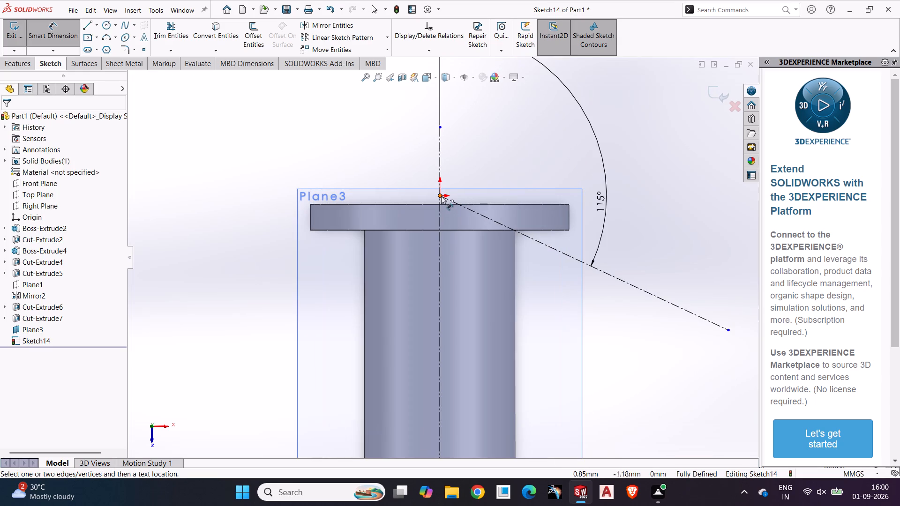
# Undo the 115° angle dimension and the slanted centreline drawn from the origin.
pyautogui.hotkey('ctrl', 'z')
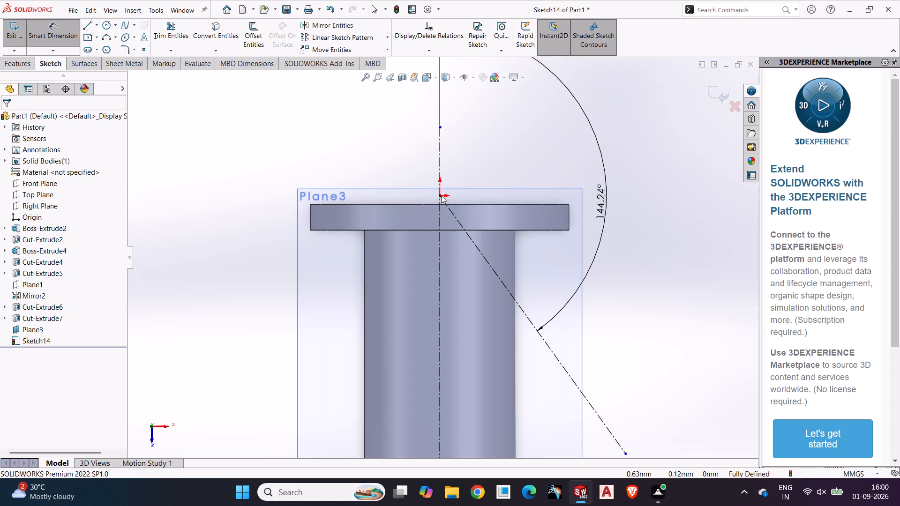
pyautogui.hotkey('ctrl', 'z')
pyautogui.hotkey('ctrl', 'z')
# Sketch a slanted centreline starting on the vertical centreline about 36 mm below the origin and running down past the tube's right side.
pyautogui.scroll(1, 458, 230)
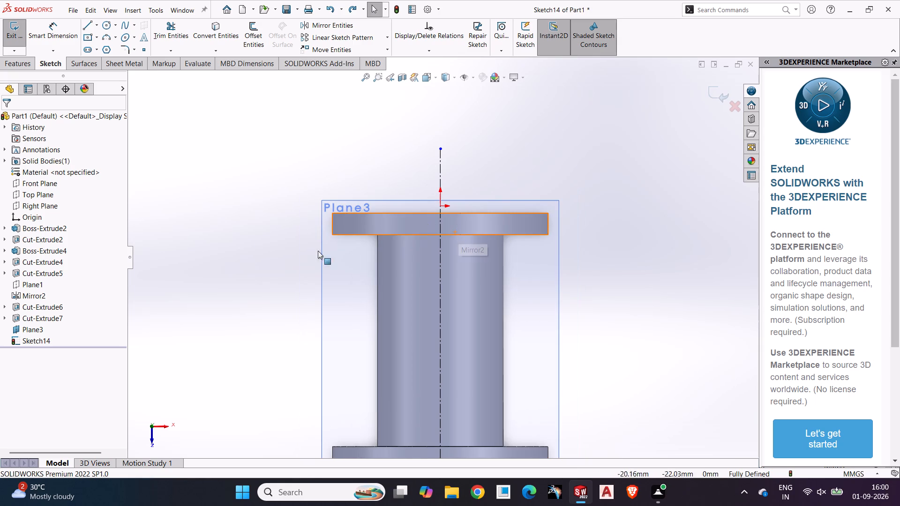
pyautogui.click(97, 25)
pyautogui.click(97, 51)
pyautogui.click(441, 270)
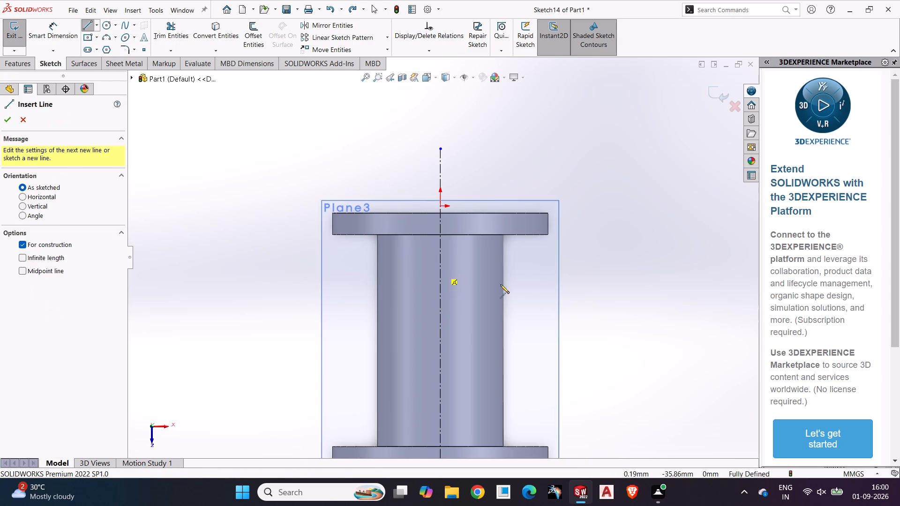
pyautogui.click(607, 334)
pyautogui.press('Escape')
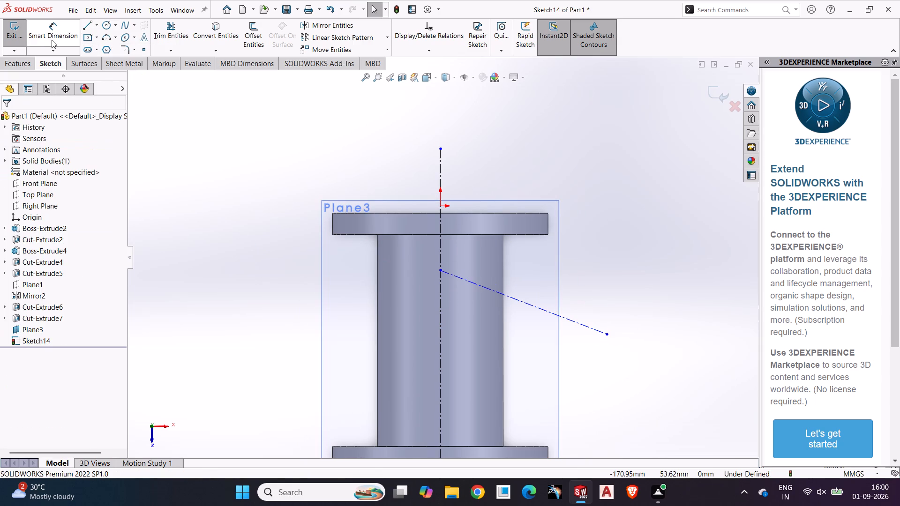
# Dimension the distance from the origin to the slanted centreline's start point and set it to 38 mm.
pyautogui.click(39, 26)
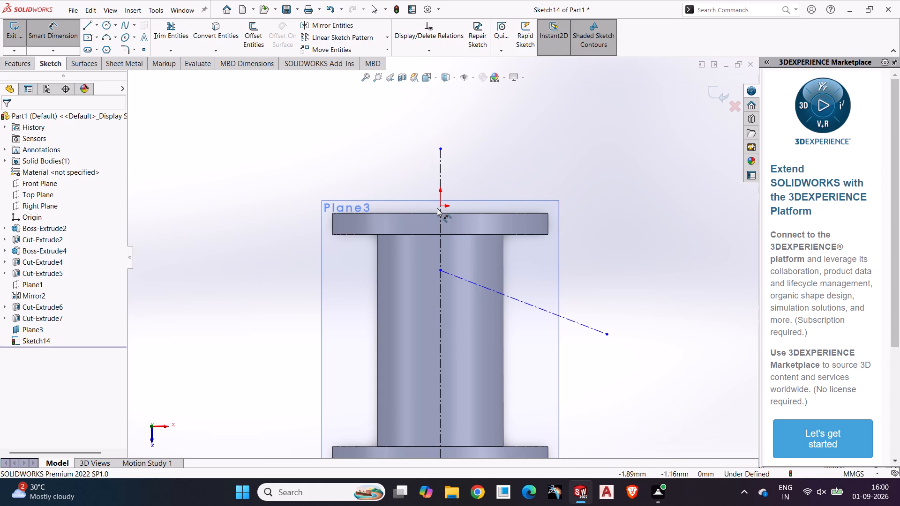
pyautogui.click(439, 208)
pyautogui.click(438, 270)
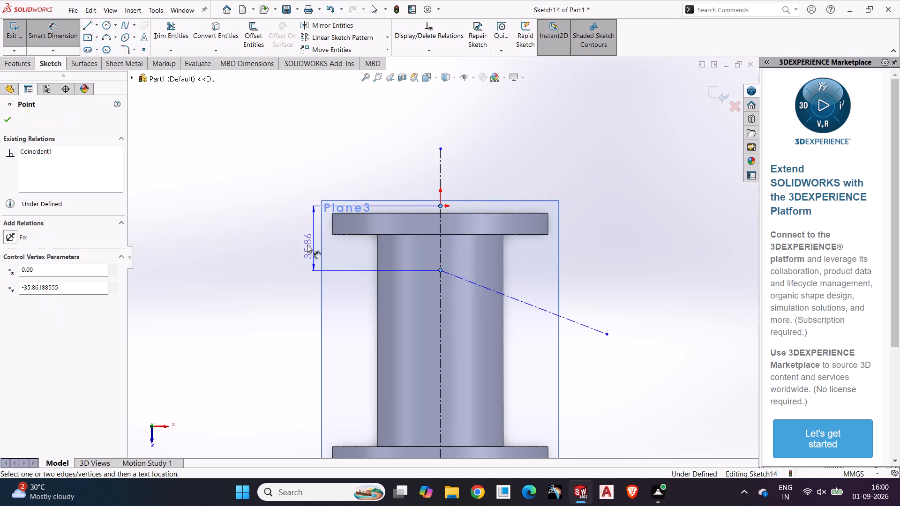
pyautogui.click(289, 250)
pyautogui.write('38')
pyautogui.press('Return')
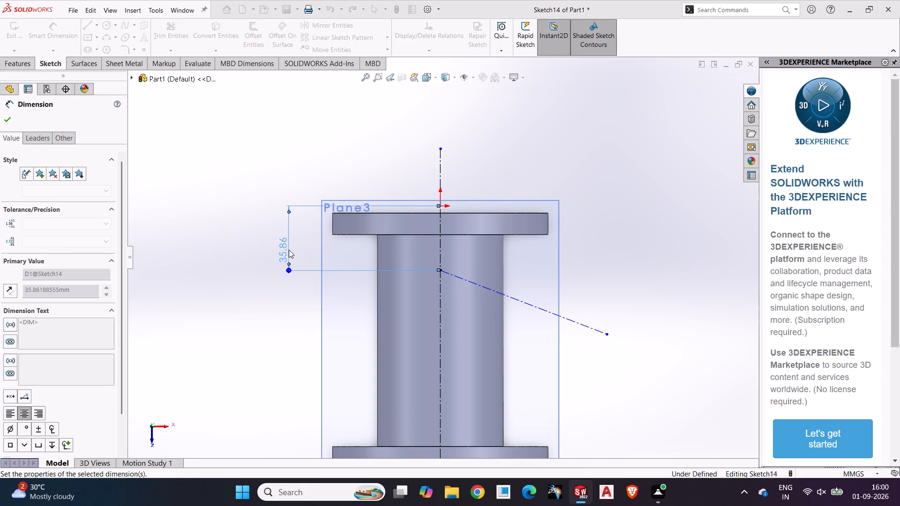
# Dimension the angle between the vertical centreline's upper part and the slanted centreline and set it to 115°.
pyautogui.click(257, 159)
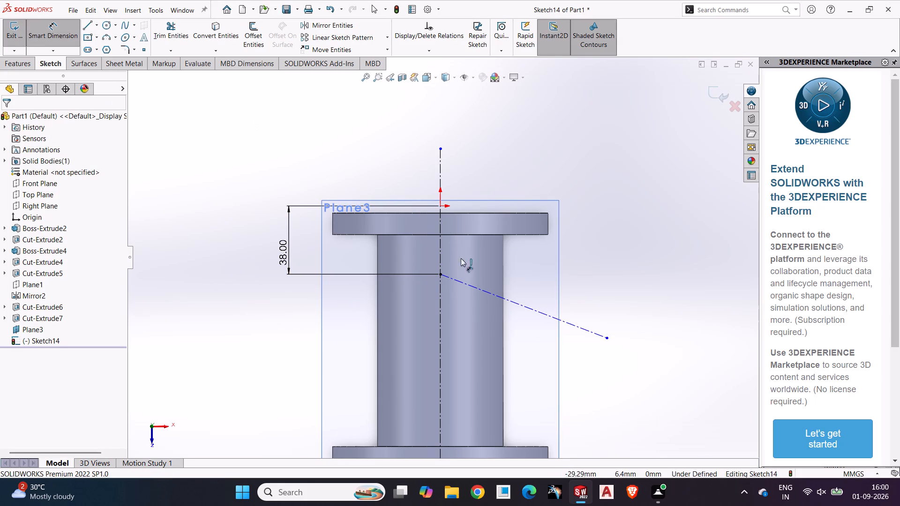
pyautogui.click(519, 302)
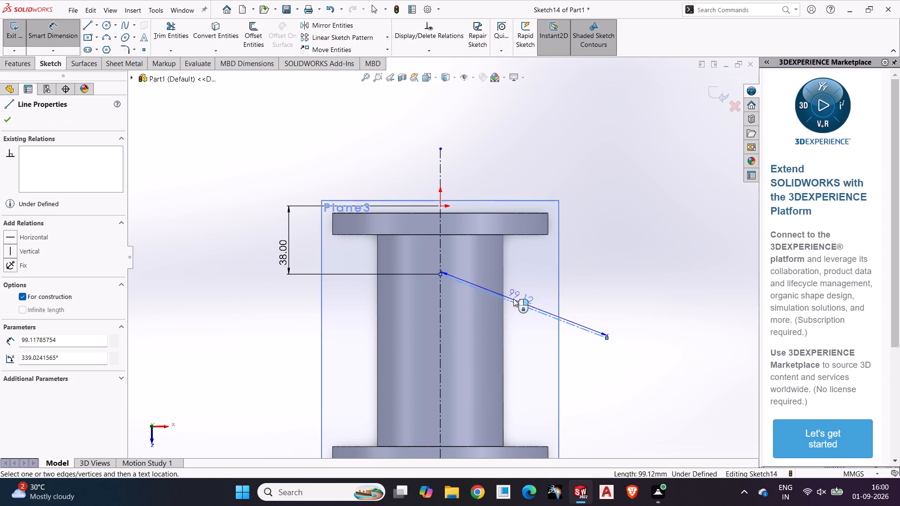
pyautogui.click(440, 252)
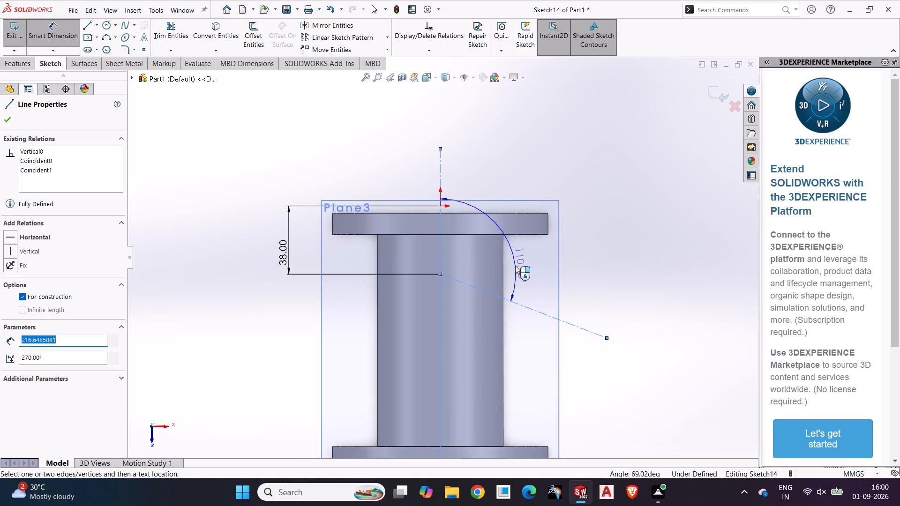
pyautogui.click(515, 266)
pyautogui.write('115')
pyautogui.press('Return')
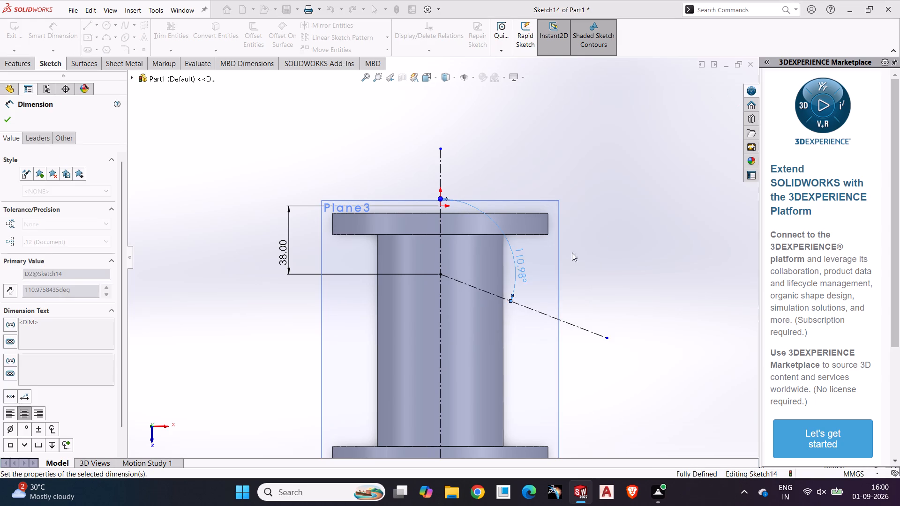
pyautogui.click(658, 235)
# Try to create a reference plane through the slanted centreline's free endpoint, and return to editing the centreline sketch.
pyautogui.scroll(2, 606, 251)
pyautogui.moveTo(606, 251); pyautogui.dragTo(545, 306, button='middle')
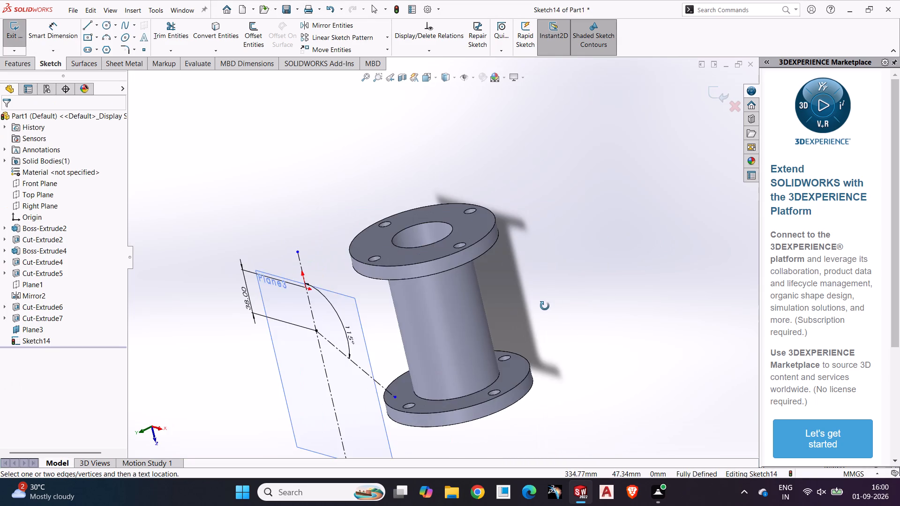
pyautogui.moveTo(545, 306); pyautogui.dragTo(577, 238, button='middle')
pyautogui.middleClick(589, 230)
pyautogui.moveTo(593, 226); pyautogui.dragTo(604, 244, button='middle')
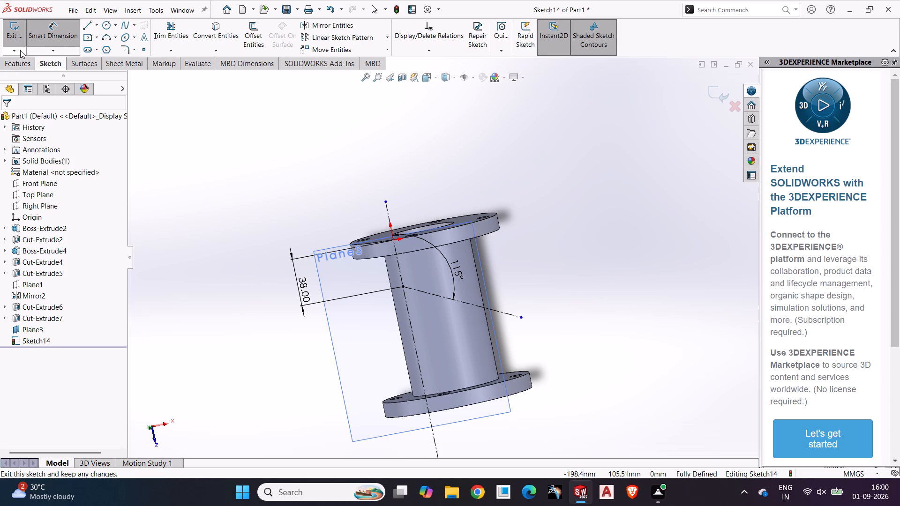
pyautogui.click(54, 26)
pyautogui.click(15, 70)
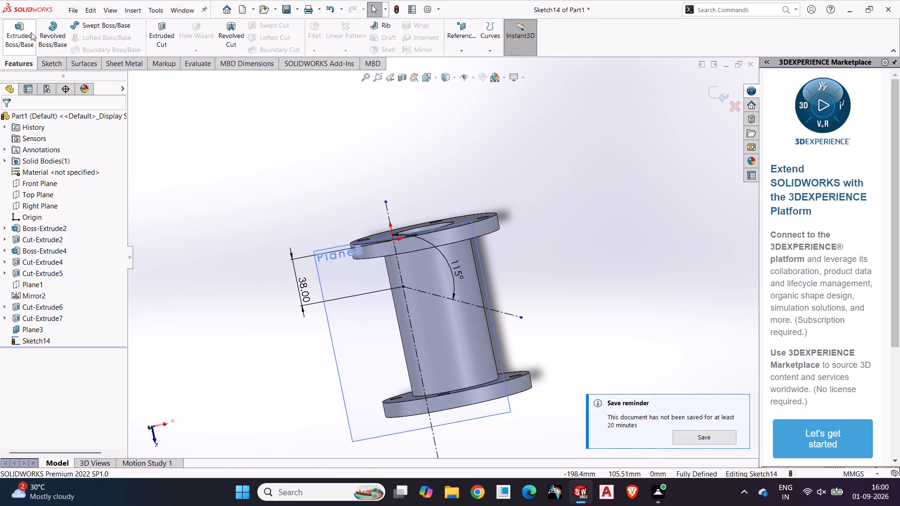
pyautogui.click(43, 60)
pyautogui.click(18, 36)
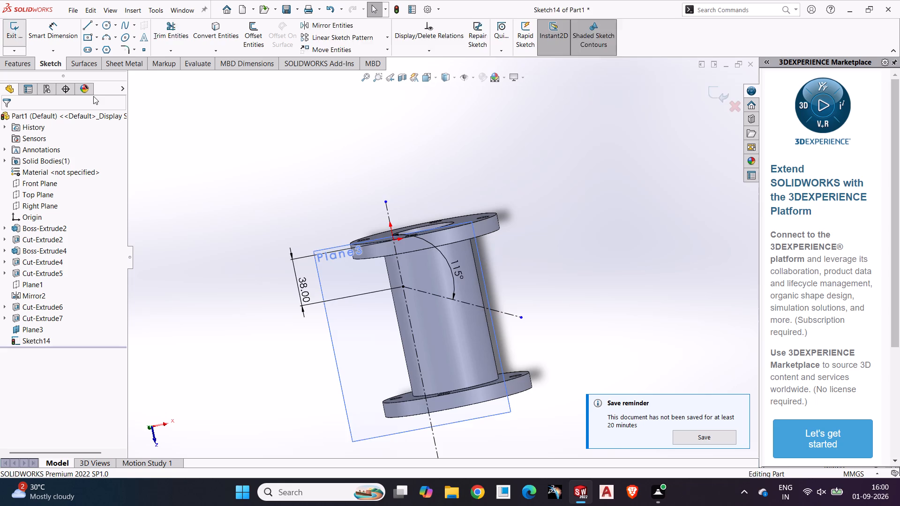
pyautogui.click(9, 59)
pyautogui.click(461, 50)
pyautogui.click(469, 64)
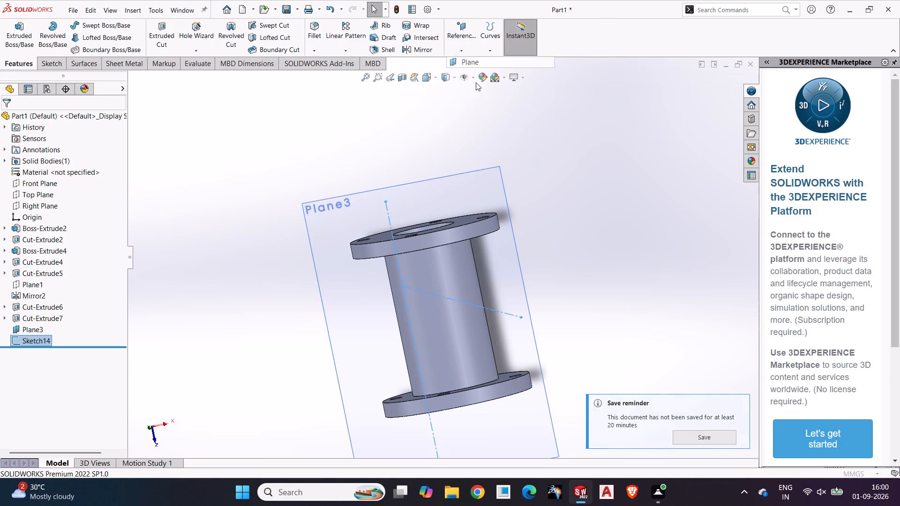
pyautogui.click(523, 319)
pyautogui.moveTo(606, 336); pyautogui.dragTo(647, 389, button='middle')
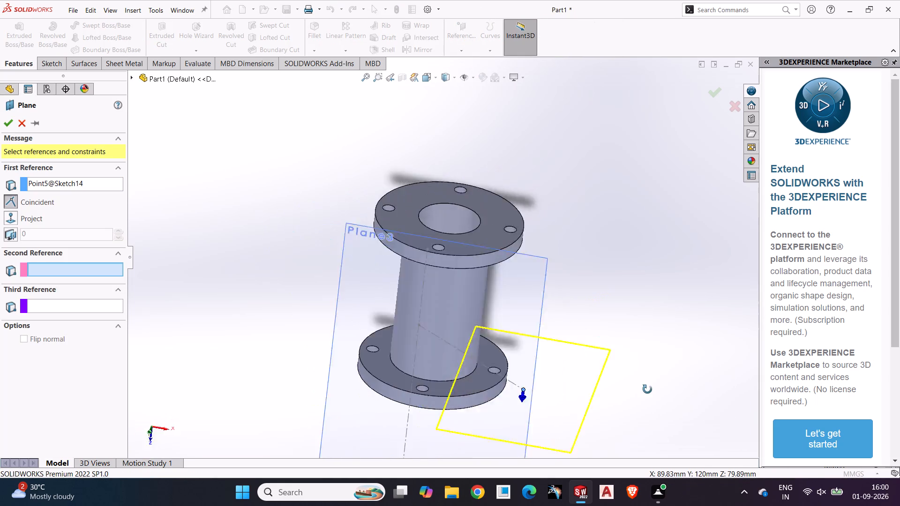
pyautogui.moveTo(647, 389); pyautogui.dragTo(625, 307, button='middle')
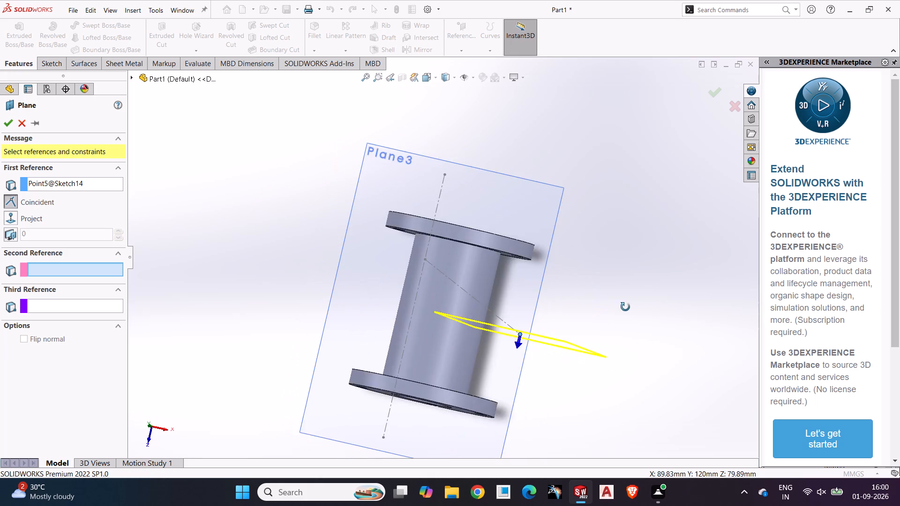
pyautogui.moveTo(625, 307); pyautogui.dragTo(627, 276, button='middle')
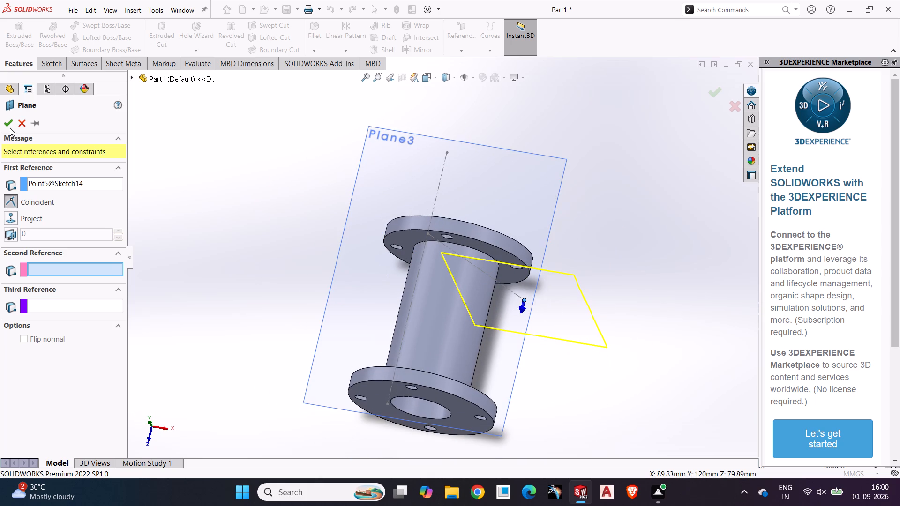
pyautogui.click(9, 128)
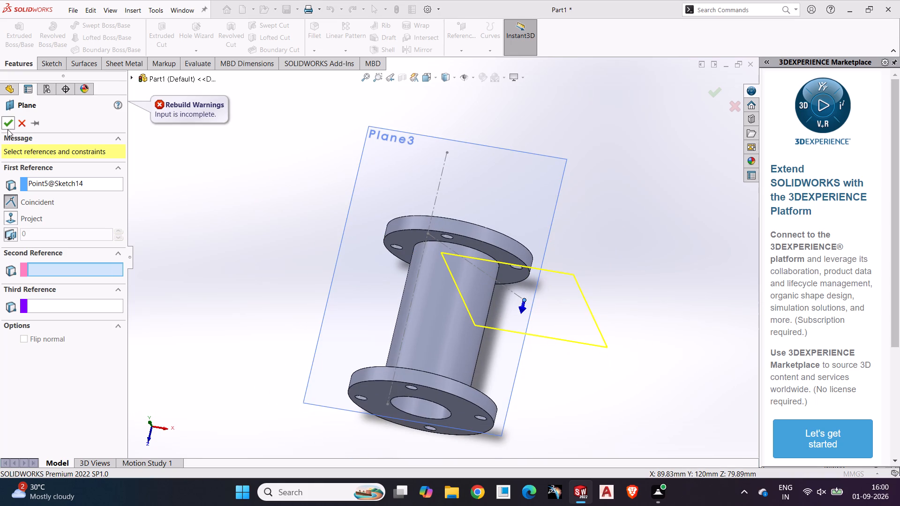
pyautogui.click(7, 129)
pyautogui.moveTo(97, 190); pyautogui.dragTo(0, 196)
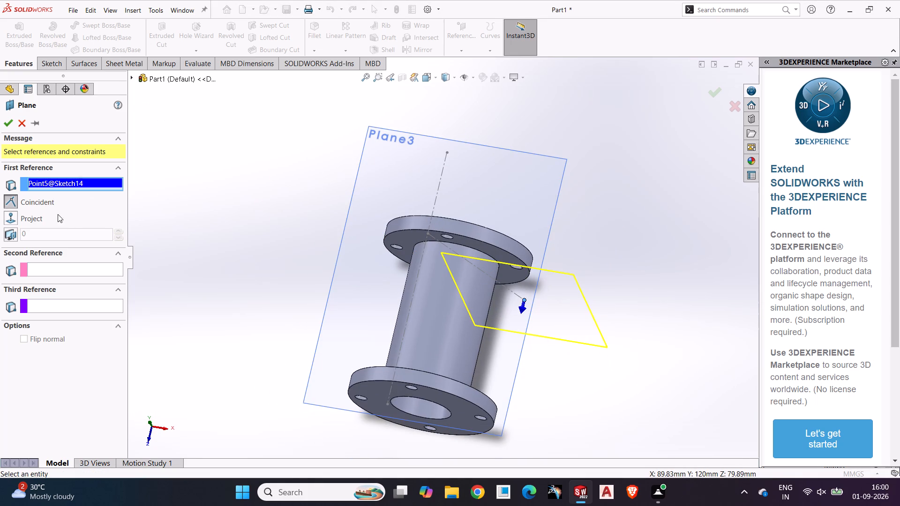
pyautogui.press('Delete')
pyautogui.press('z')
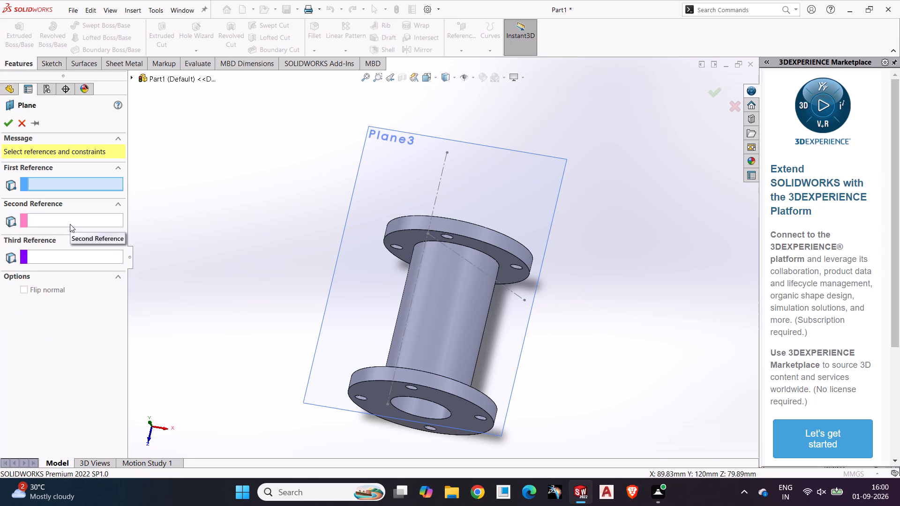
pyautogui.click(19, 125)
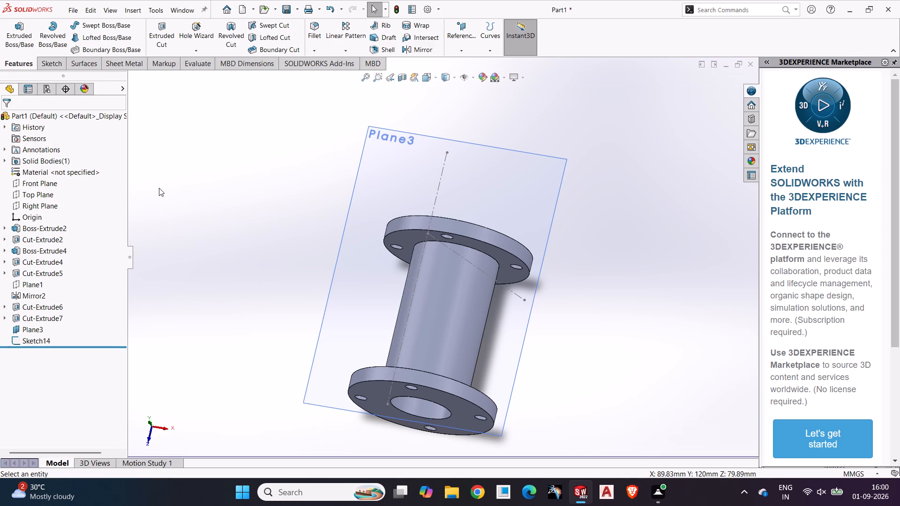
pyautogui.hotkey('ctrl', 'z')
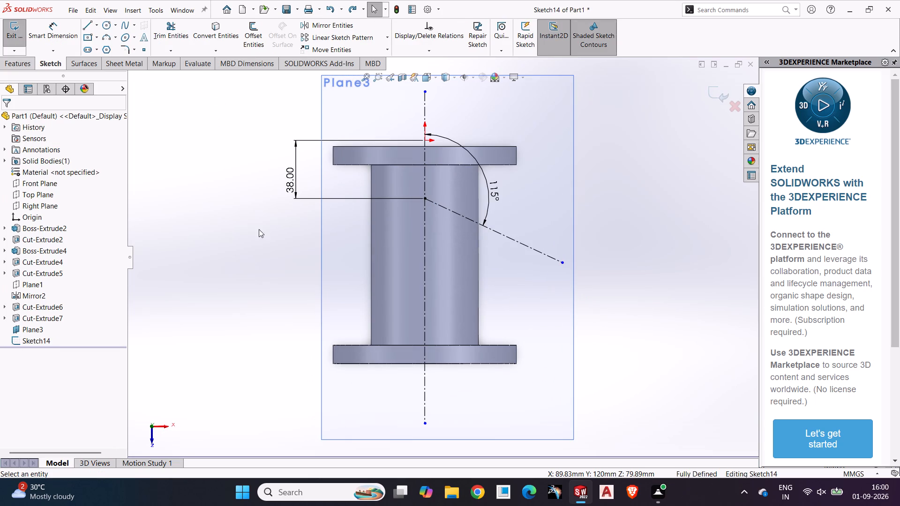
# Sketch a circle of about 37 mm radius centred on the slanted centreline's free endpoint.
pyautogui.moveTo(257, 227); pyautogui.dragTo(286, 234, button='middle')
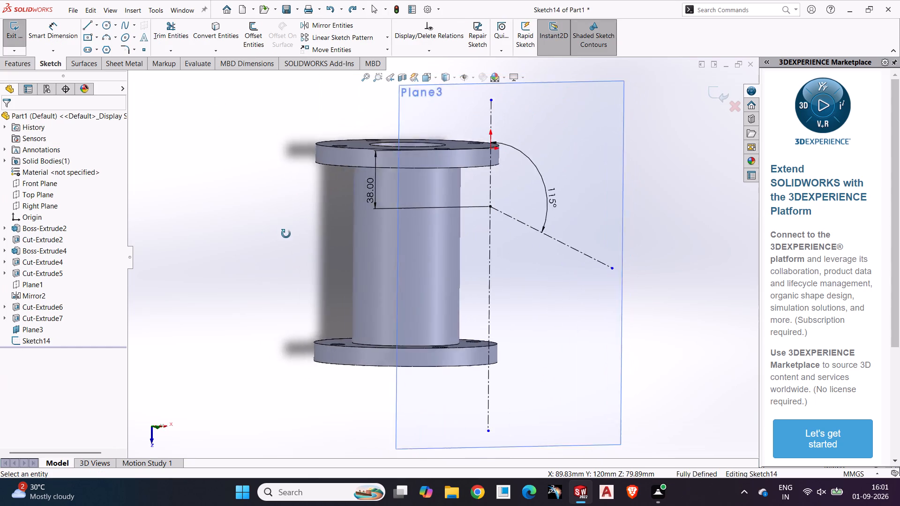
pyautogui.moveTo(286, 234); pyautogui.dragTo(268, 229, button='middle')
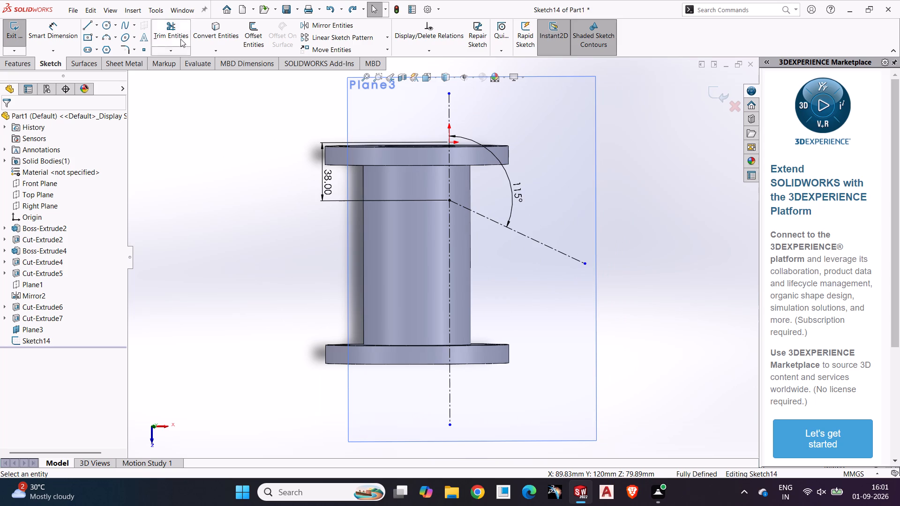
pyautogui.click(106, 23)
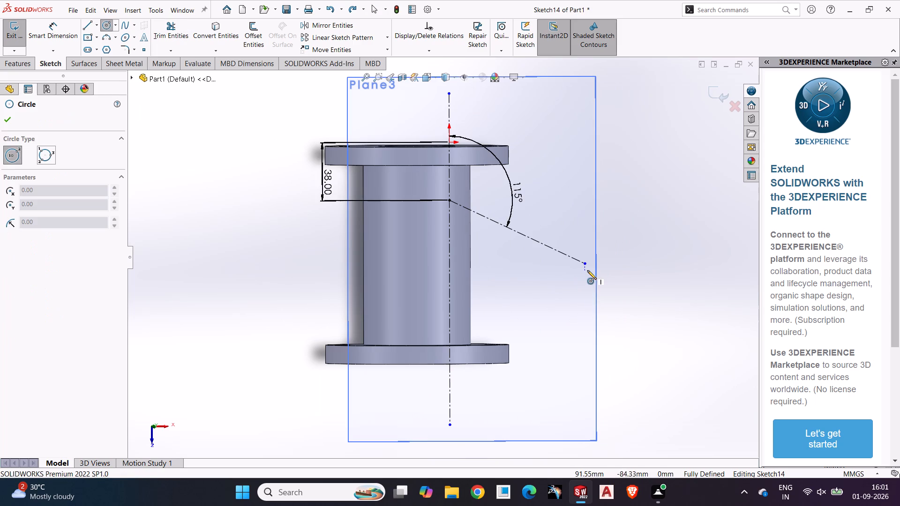
pyautogui.click(585, 261)
pyautogui.click(565, 210)
pyautogui.click(64, 14)
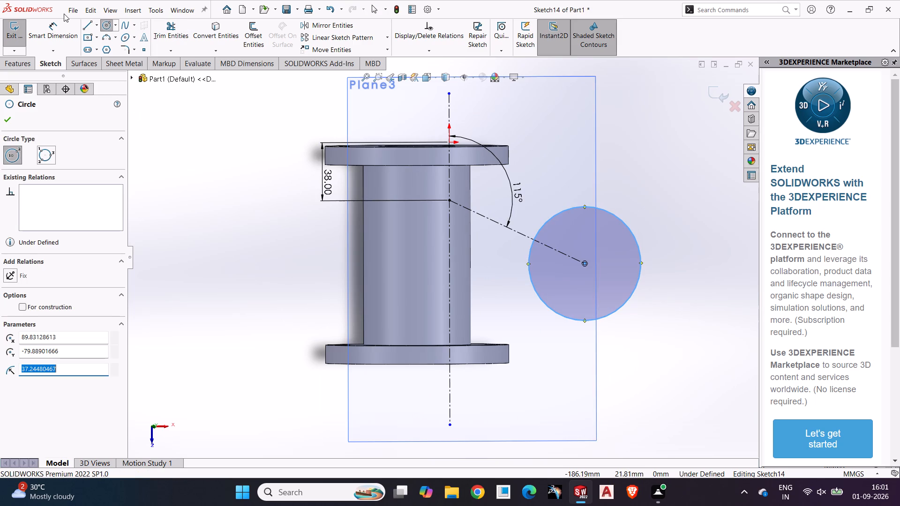
# Dimension the circle at the end of the slanted centreline and set its diameter to 60 mm.
pyautogui.click(63, 25)
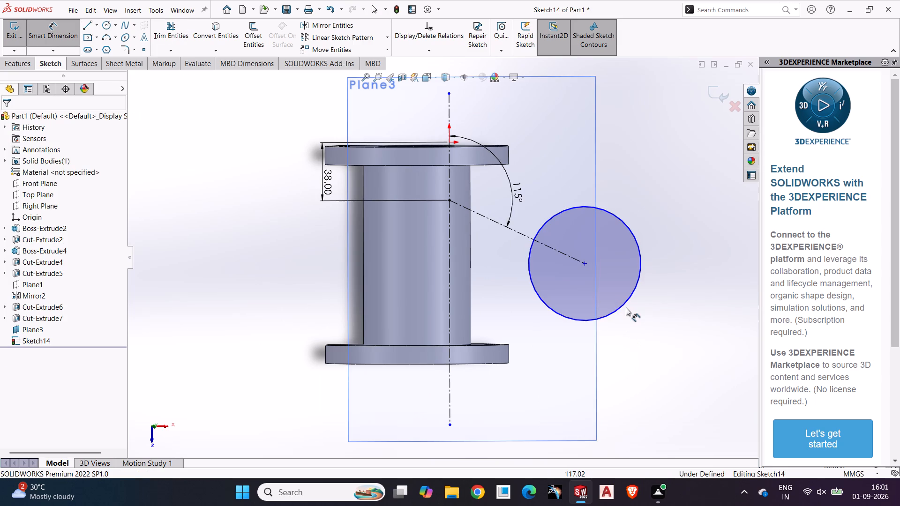
pyautogui.click(623, 306)
pyautogui.click(655, 337)
pyautogui.write('60')
pyautogui.press('Return')
pyautogui.click(657, 412)
pyautogui.middleClick(265, 306)
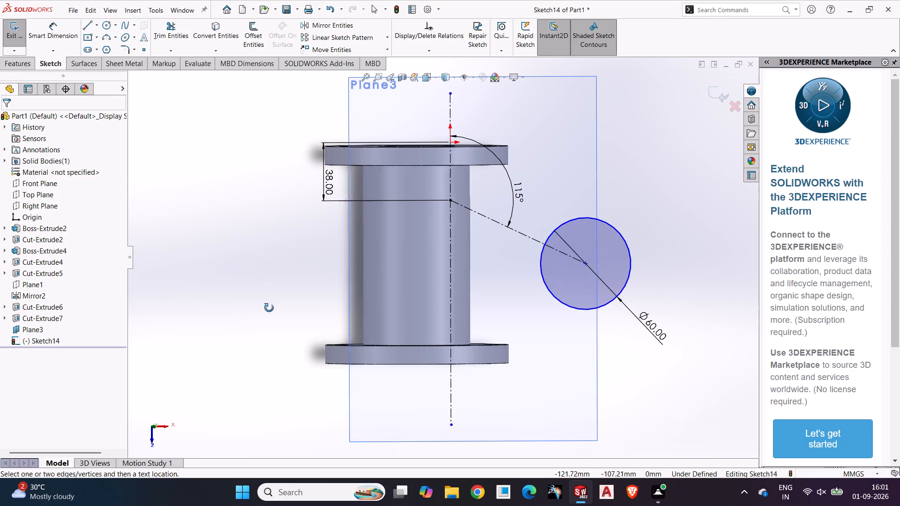
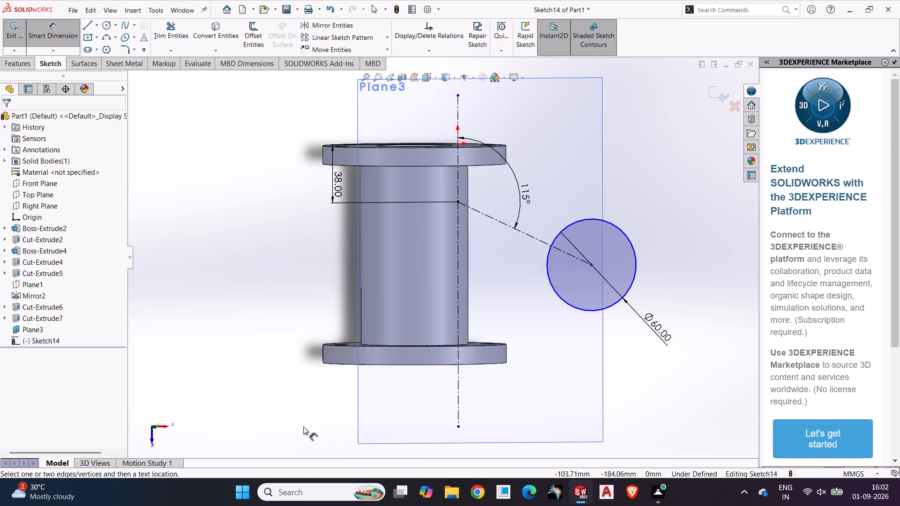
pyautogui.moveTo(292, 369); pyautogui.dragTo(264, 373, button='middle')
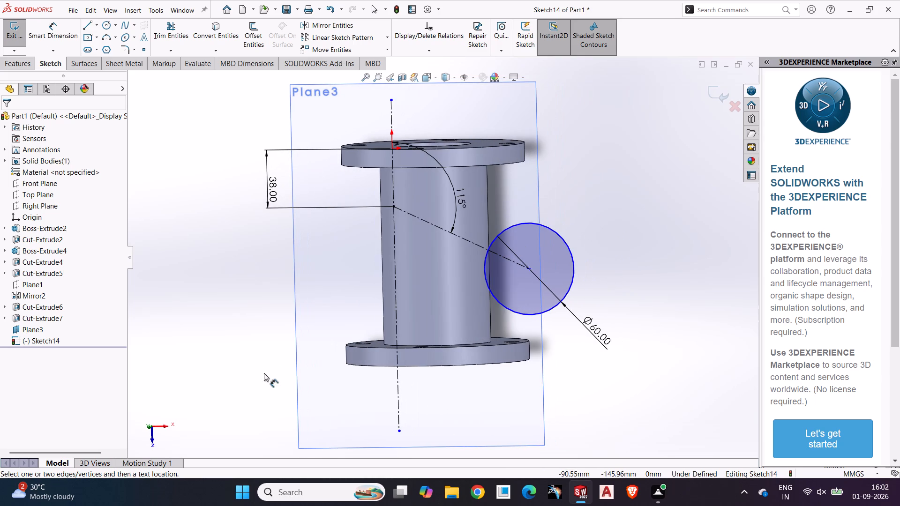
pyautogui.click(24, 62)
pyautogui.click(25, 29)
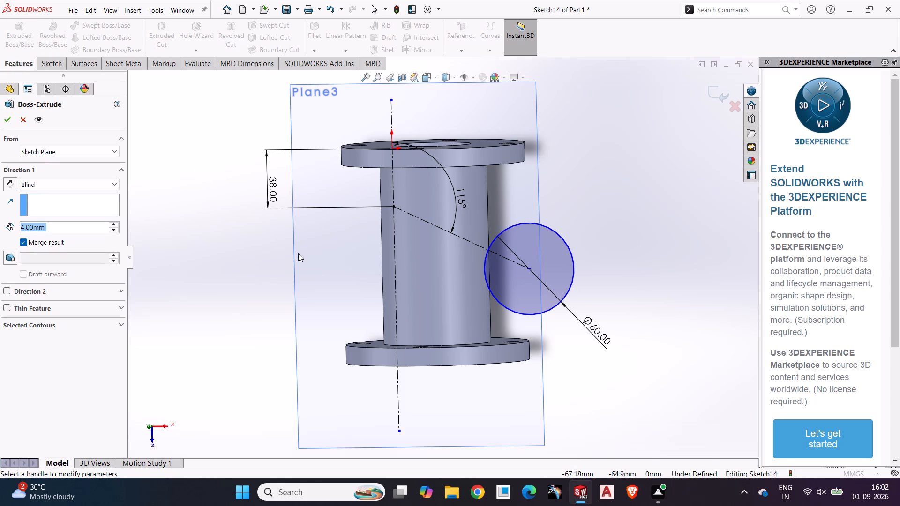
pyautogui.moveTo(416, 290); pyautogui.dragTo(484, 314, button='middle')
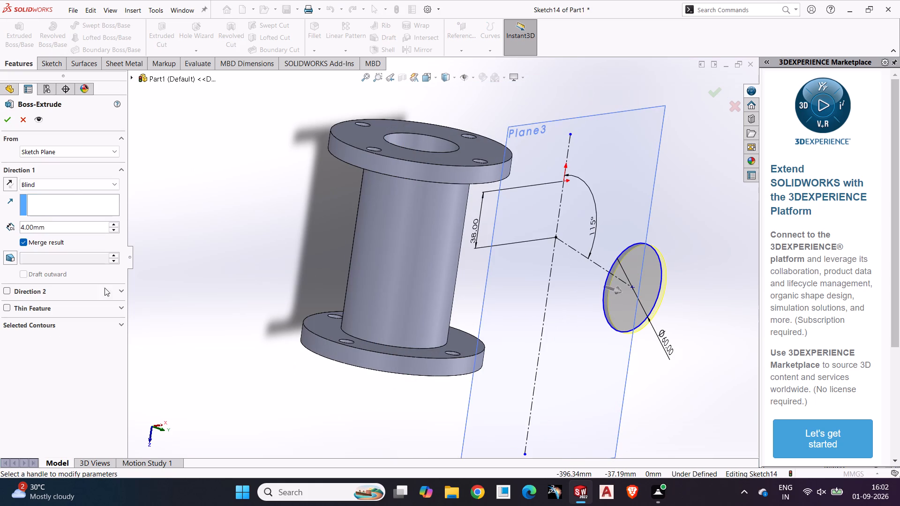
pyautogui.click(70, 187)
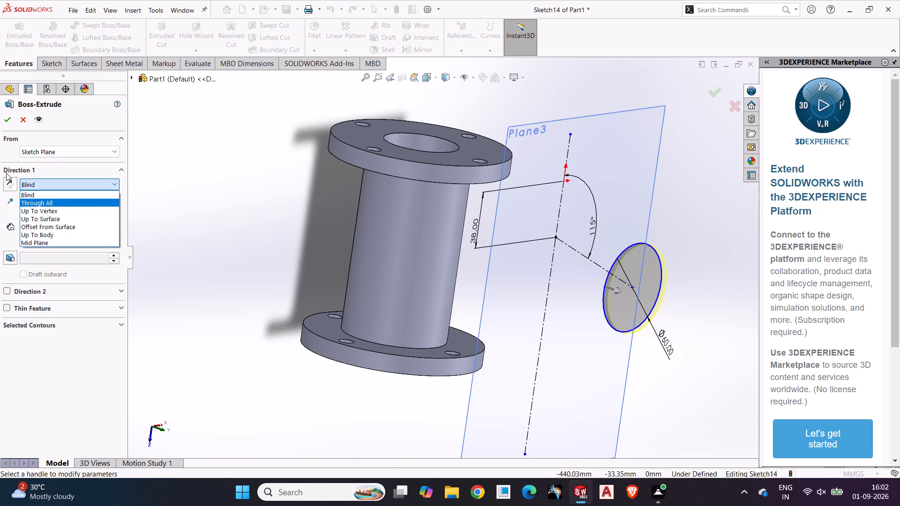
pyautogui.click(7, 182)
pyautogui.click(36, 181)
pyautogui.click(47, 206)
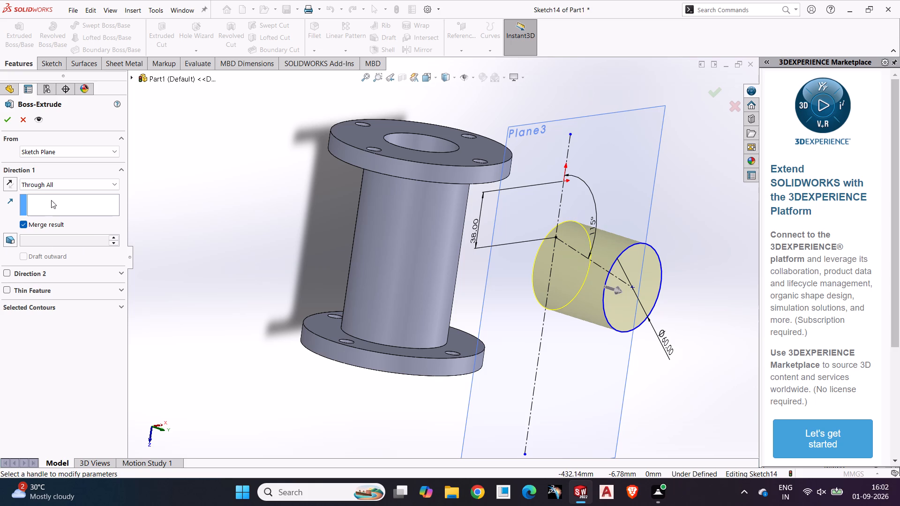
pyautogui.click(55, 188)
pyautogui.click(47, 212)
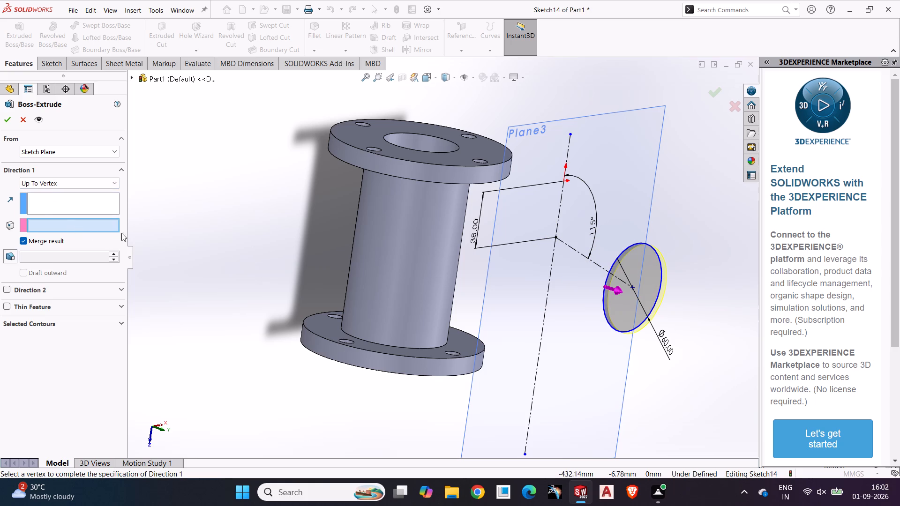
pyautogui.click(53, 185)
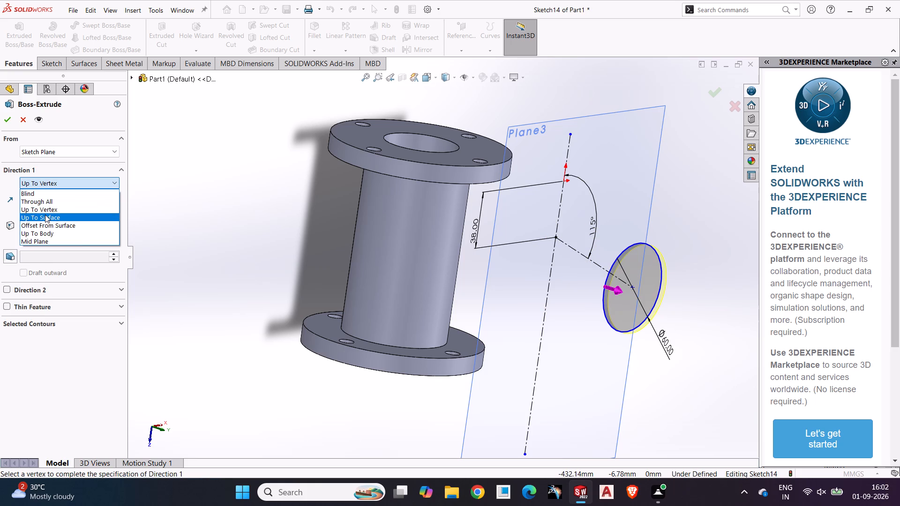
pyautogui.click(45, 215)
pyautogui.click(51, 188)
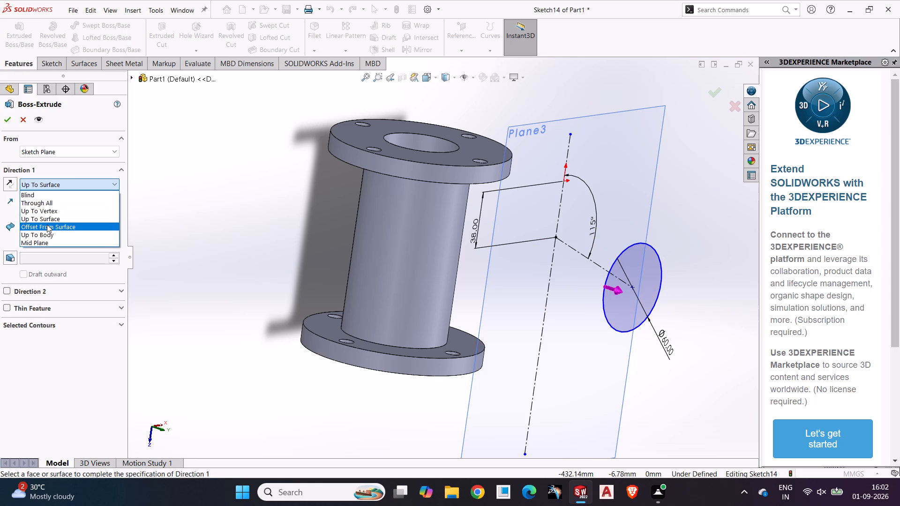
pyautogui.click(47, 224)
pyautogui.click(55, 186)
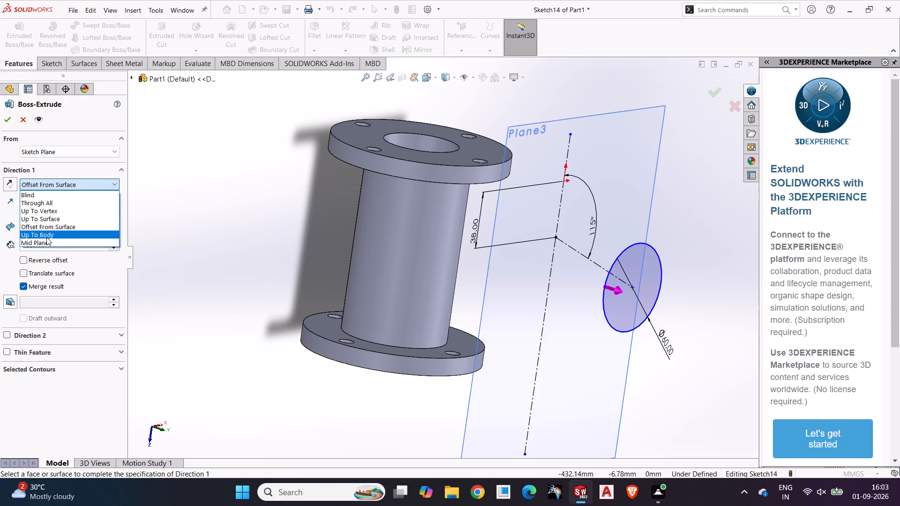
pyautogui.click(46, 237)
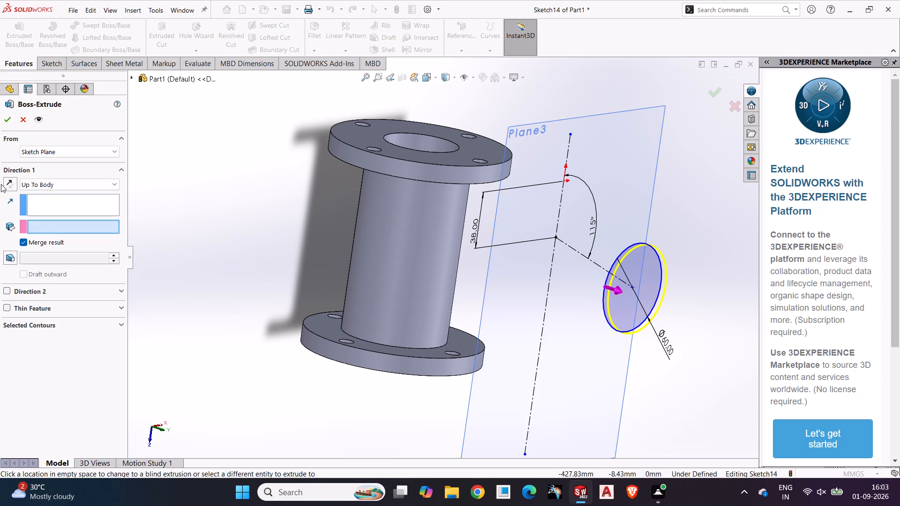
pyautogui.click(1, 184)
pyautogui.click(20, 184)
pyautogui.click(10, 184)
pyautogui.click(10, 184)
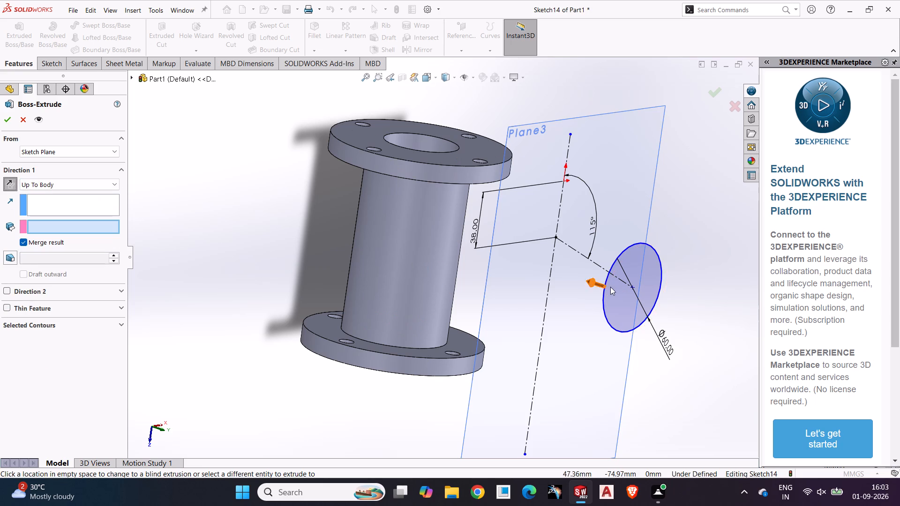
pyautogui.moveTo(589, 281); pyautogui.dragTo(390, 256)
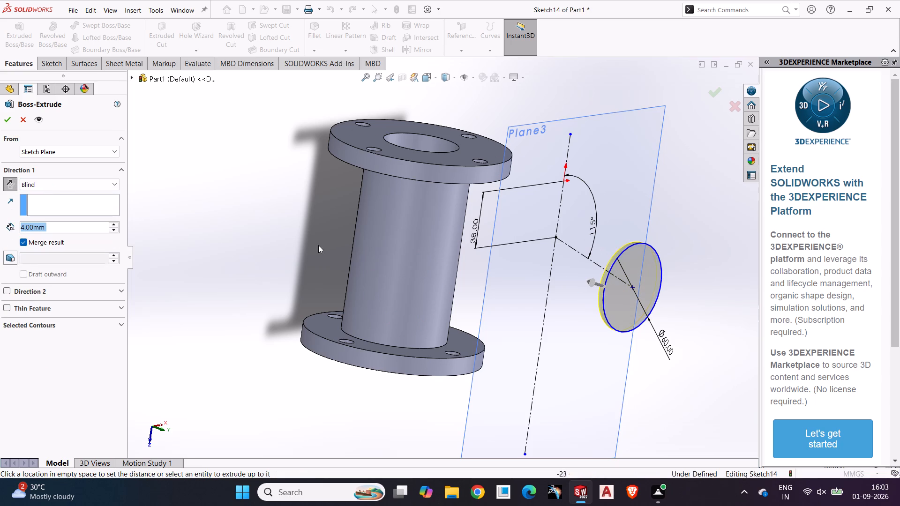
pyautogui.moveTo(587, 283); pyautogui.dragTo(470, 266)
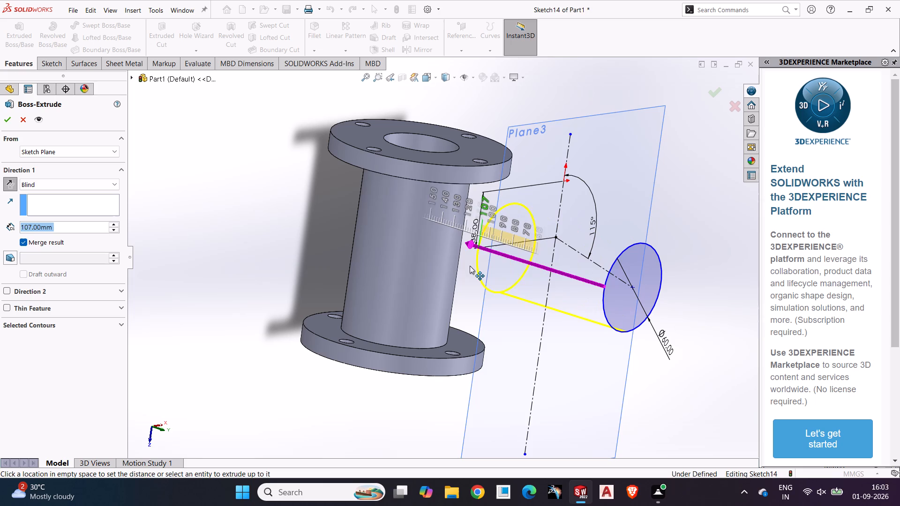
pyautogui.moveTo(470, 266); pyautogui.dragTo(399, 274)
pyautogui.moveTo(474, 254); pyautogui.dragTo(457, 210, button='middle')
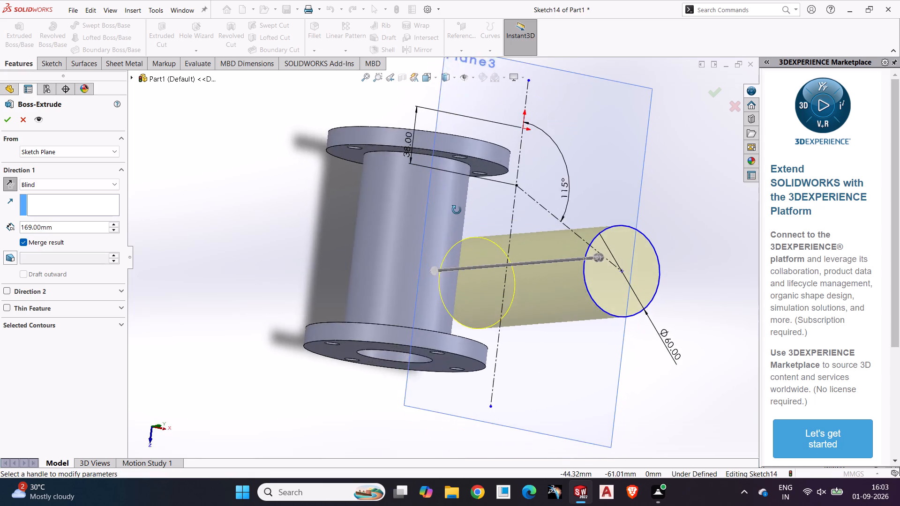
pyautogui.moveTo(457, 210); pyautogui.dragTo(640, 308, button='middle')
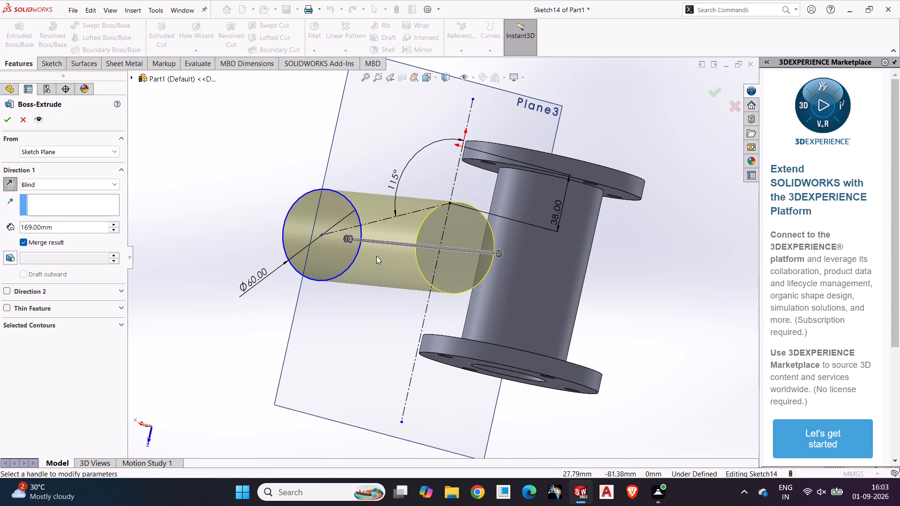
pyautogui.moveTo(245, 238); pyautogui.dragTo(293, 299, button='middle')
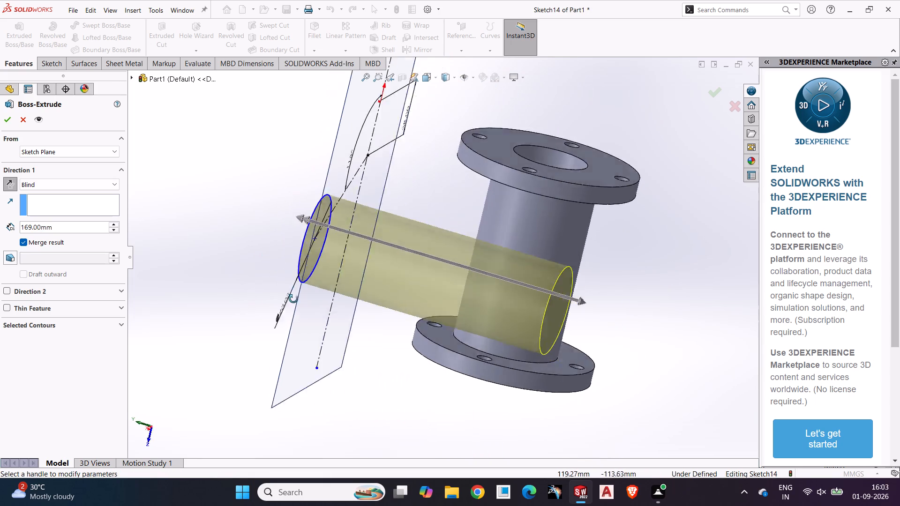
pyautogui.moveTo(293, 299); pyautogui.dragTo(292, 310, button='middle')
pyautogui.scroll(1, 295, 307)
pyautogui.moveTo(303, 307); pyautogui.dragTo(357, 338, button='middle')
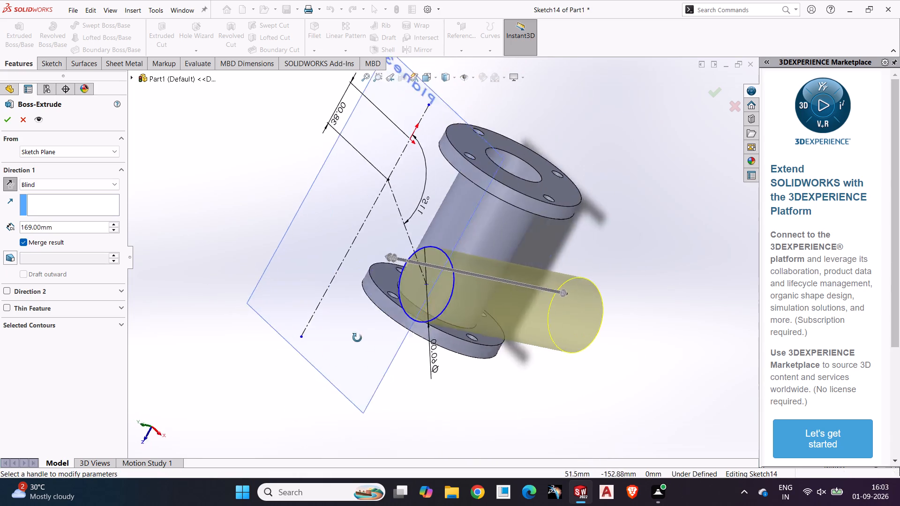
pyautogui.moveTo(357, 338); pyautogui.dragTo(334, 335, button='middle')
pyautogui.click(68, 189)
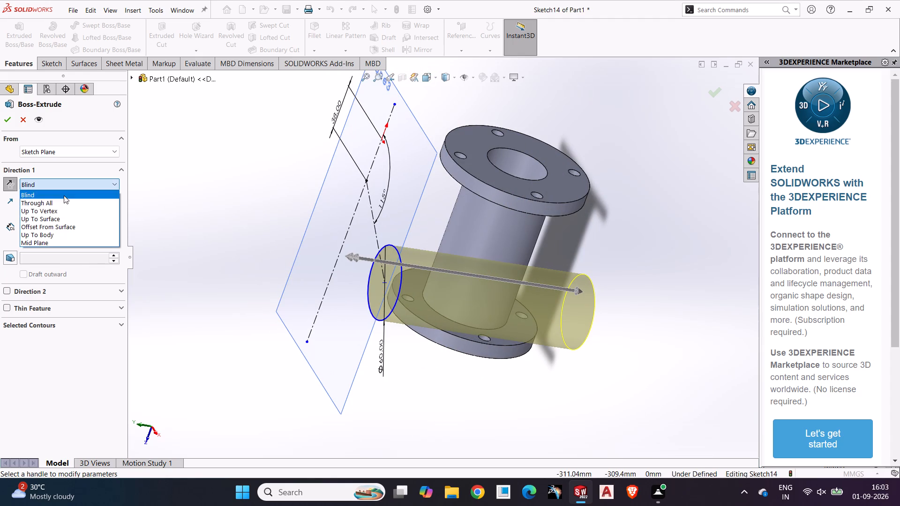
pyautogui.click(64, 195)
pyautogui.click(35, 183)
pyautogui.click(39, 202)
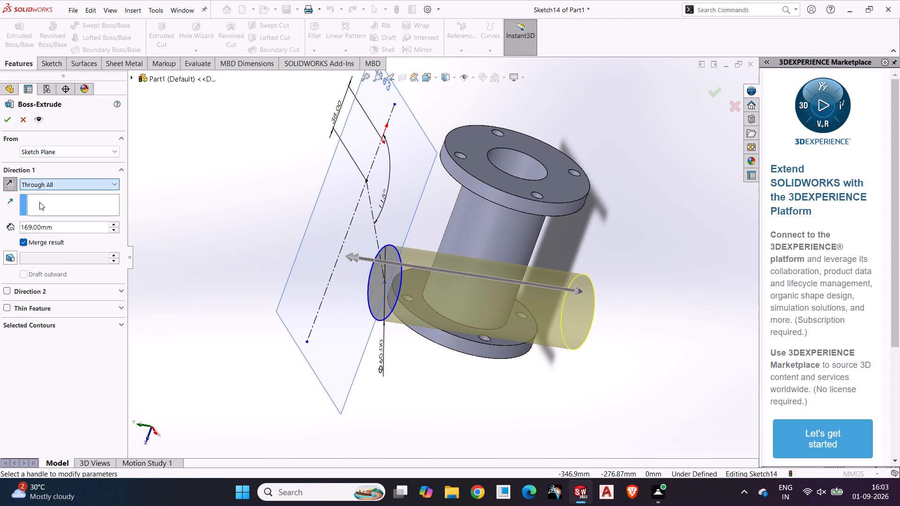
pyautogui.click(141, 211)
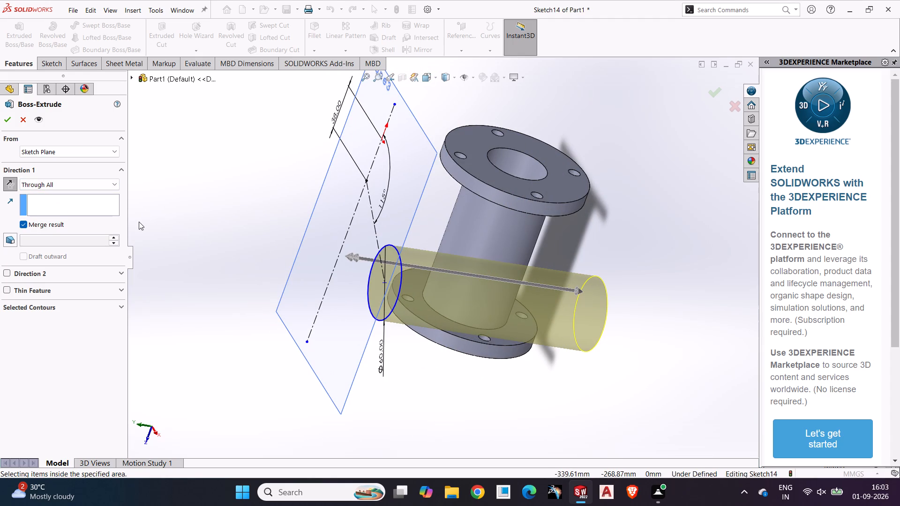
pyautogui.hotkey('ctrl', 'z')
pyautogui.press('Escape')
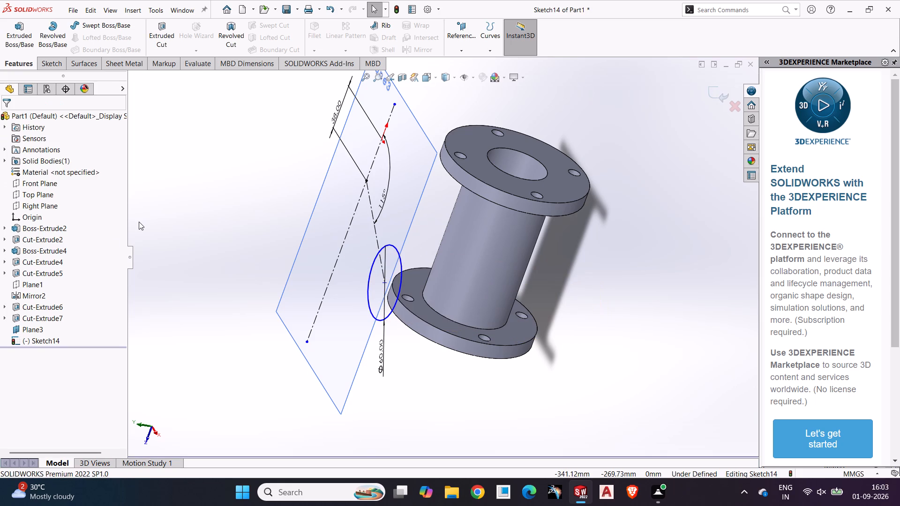
# Undo the 60 mm circle and its diameter dimension at the slanted centreline's free endpoint.
pyautogui.hotkey('ctrl', '1')
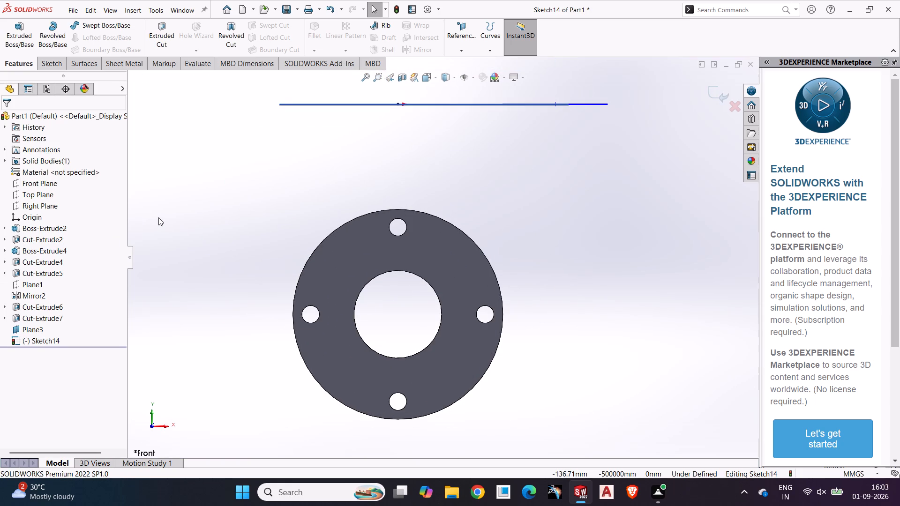
pyautogui.hotkey('ctrl', '2')
pyautogui.hotkey('ctrl', '3')
pyautogui.hotkey('ctrl', '4')
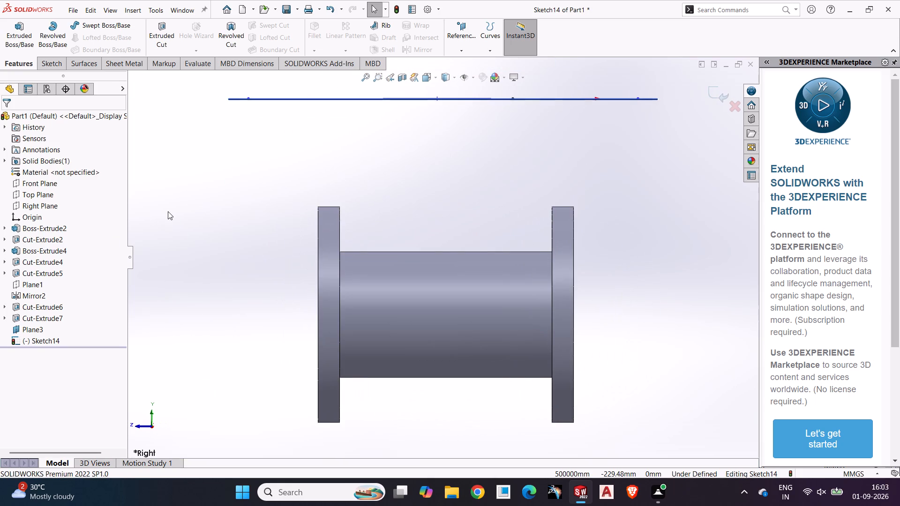
pyautogui.hotkey('ctrl', '5')
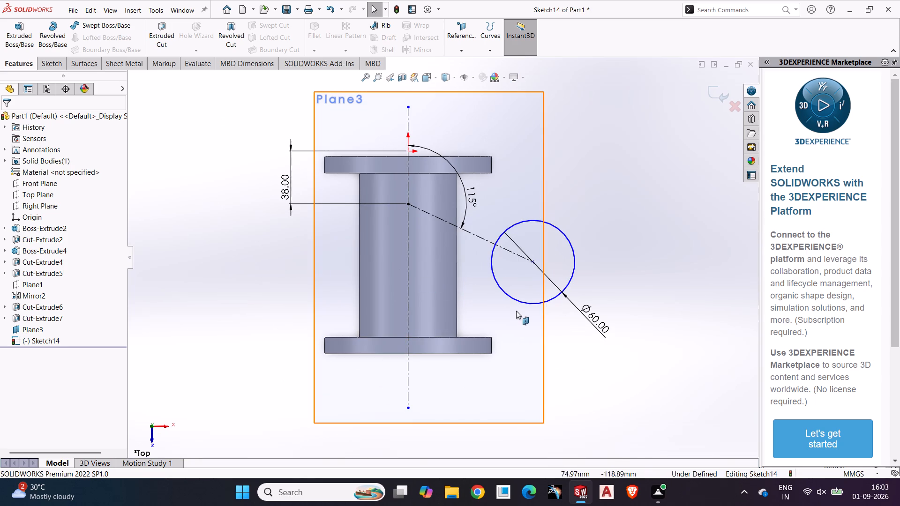
pyautogui.hotkey('ctrl', 'z')
pyautogui.hotkey('ctrl', 'z')
pyautogui.hotkey('ctrl', 'z')
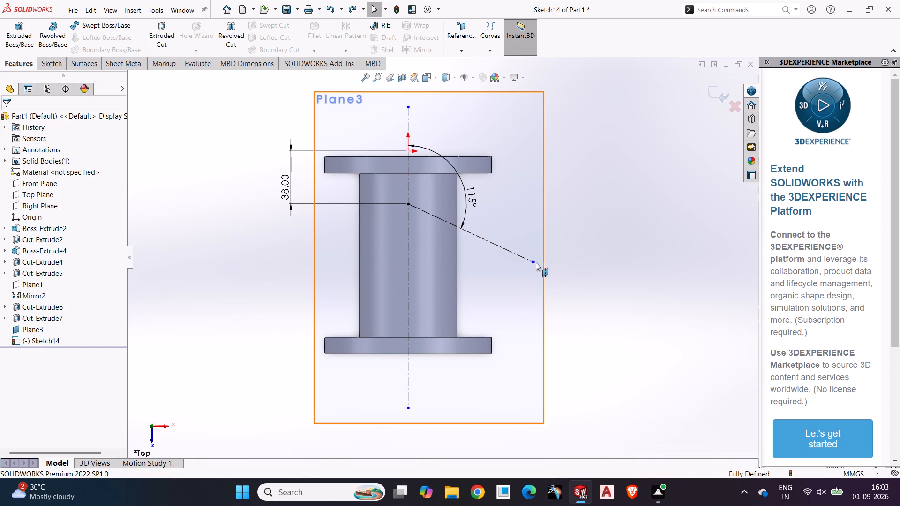
# Shorten the slanted centreline so its free endpoint lies over the tube, about 20 mm horizontally from the vertical centreline.
pyautogui.moveTo(535, 263); pyautogui.dragTo(430, 228)
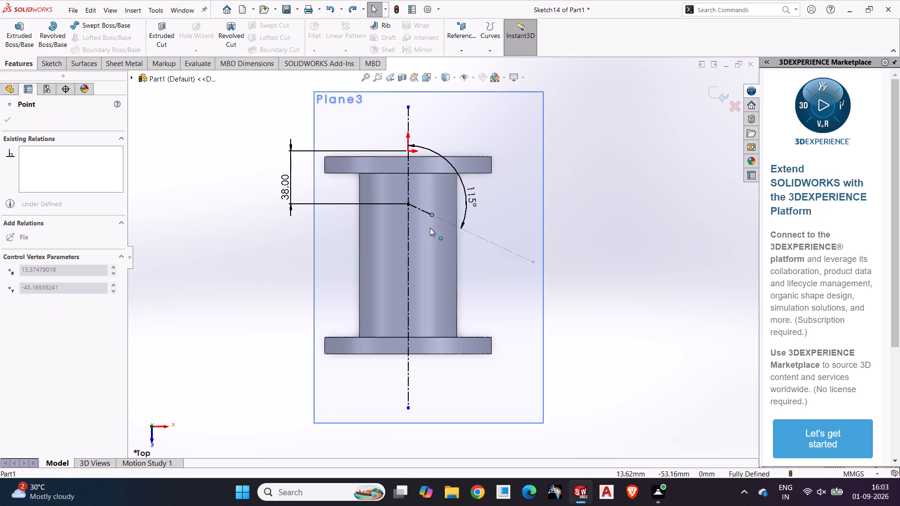
pyautogui.moveTo(430, 228); pyautogui.dragTo(430, 228)
pyautogui.click(475, 271)
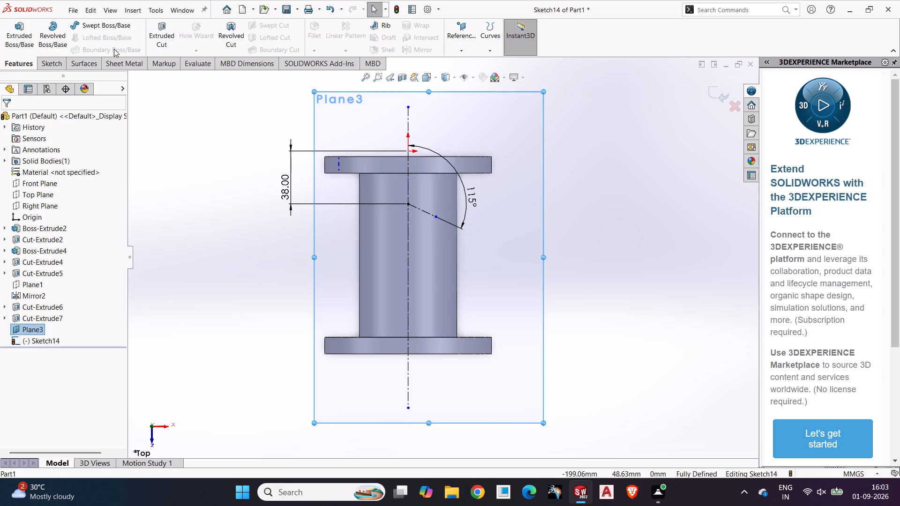
# Sketch a circle of about 22 mm radius centred on the shortened slanted centreline's free endpoint.
pyautogui.click(57, 60)
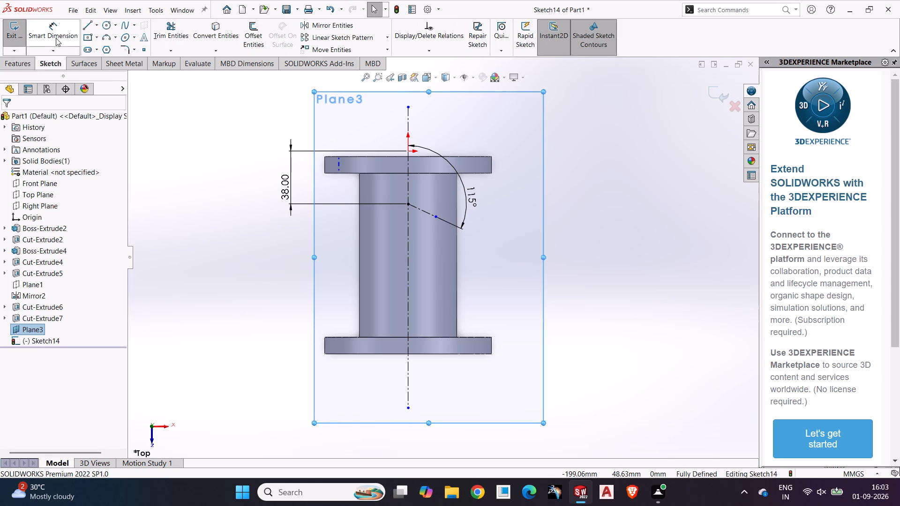
pyautogui.click(105, 24)
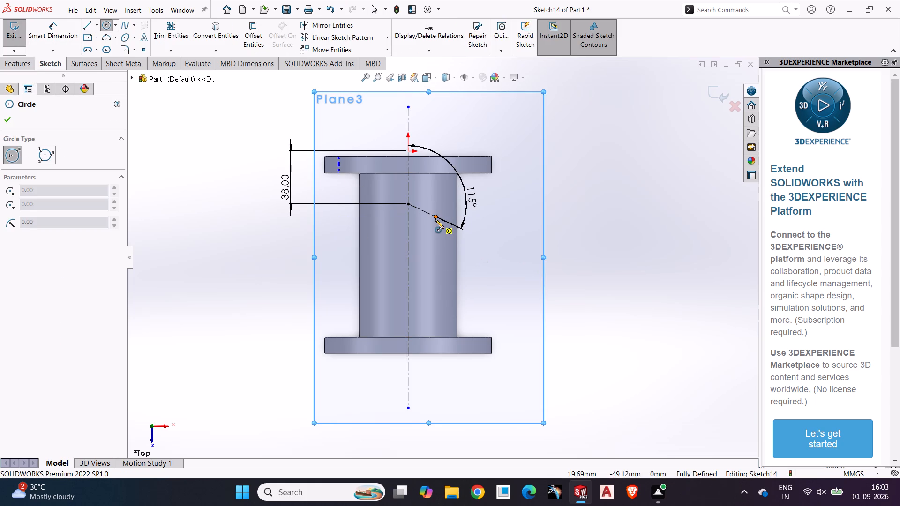
pyautogui.click(435, 219)
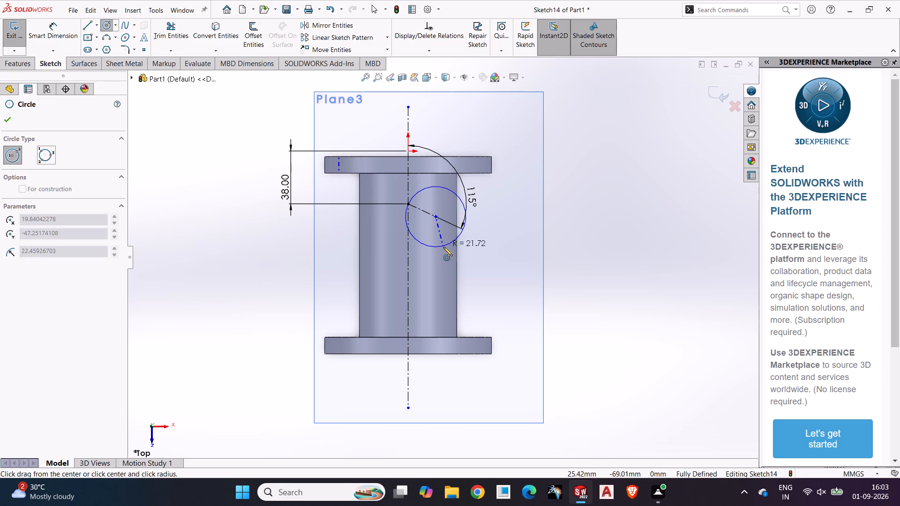
pyautogui.click(443, 247)
# Dimension the circle at the end of the shortened slanted centreline and set its diameter to 60 mm.
pyautogui.click(37, 30)
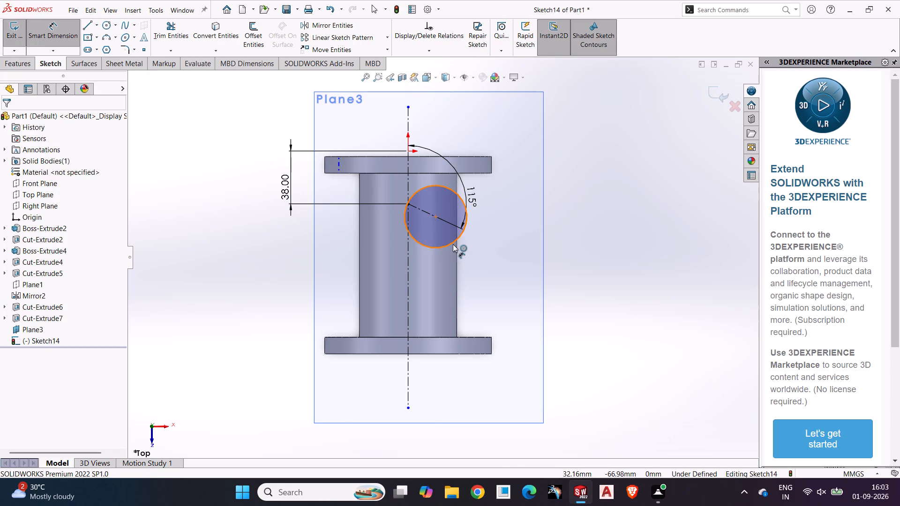
pyautogui.click(453, 244)
pyautogui.click(480, 263)
pyautogui.write('60')
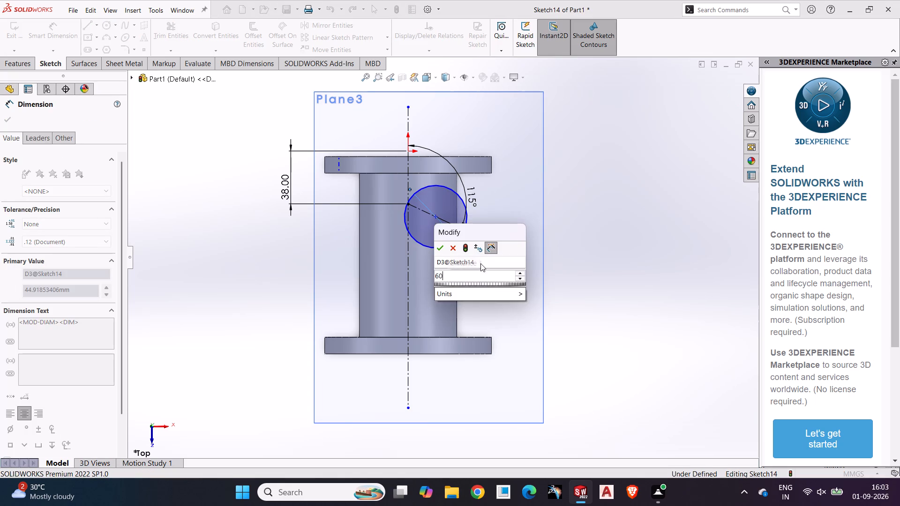
pyautogui.press('Return')
pyautogui.click(697, 333)
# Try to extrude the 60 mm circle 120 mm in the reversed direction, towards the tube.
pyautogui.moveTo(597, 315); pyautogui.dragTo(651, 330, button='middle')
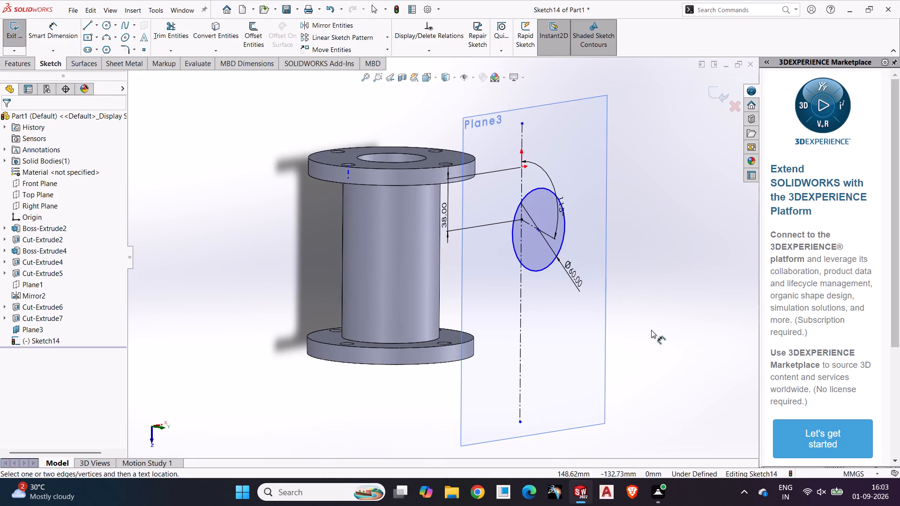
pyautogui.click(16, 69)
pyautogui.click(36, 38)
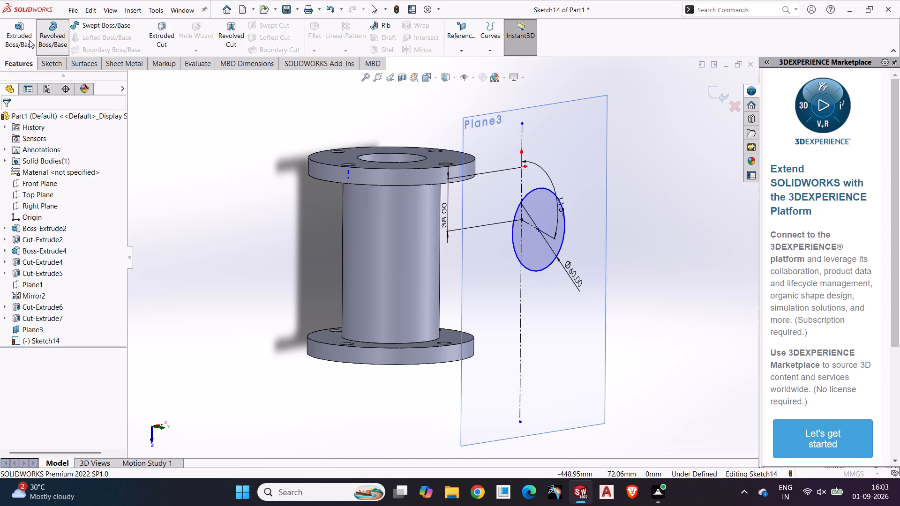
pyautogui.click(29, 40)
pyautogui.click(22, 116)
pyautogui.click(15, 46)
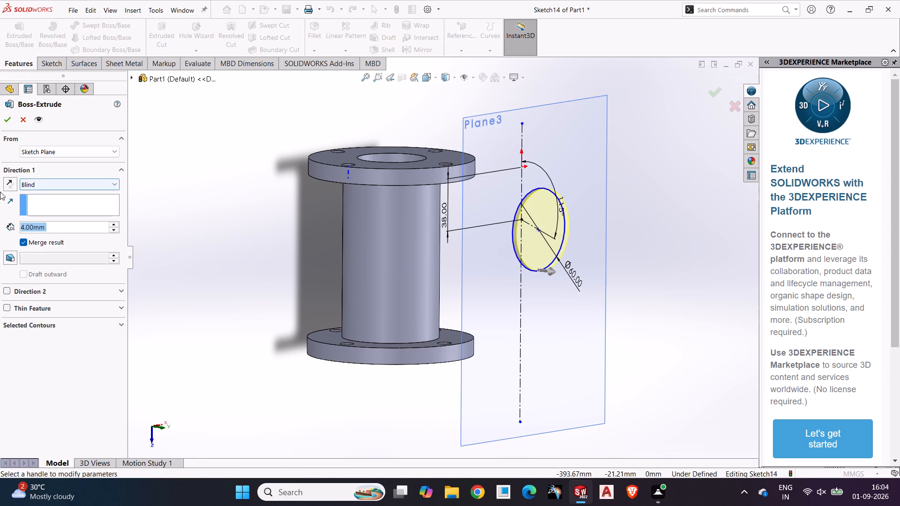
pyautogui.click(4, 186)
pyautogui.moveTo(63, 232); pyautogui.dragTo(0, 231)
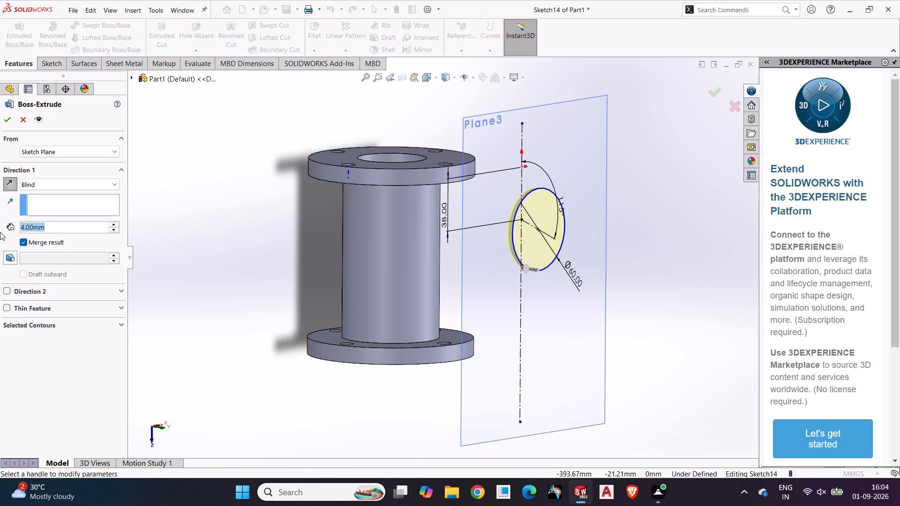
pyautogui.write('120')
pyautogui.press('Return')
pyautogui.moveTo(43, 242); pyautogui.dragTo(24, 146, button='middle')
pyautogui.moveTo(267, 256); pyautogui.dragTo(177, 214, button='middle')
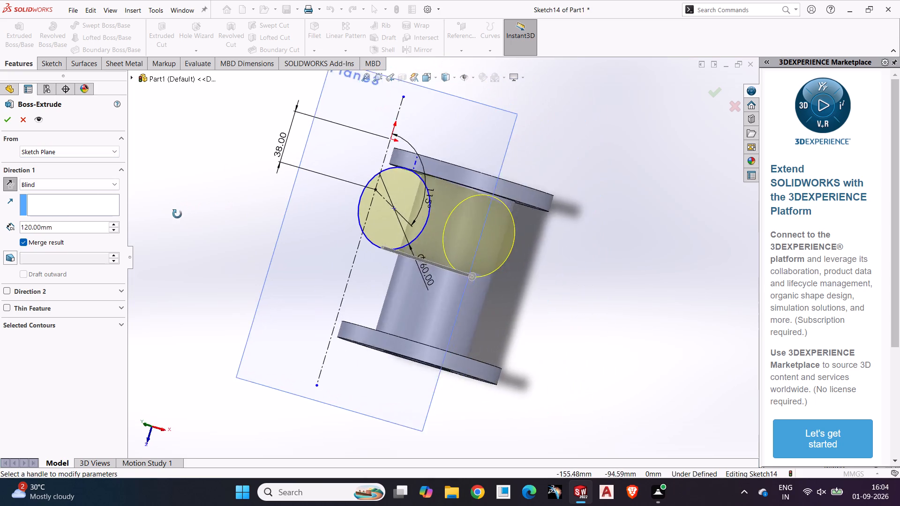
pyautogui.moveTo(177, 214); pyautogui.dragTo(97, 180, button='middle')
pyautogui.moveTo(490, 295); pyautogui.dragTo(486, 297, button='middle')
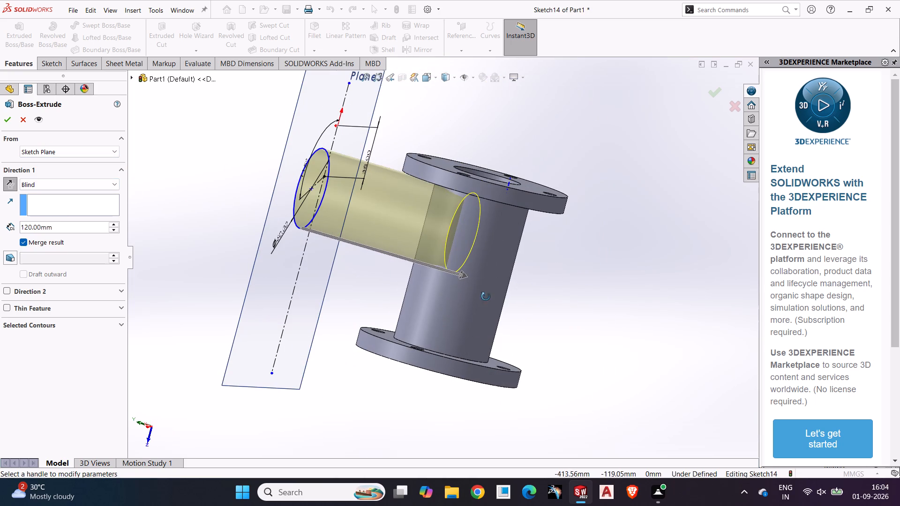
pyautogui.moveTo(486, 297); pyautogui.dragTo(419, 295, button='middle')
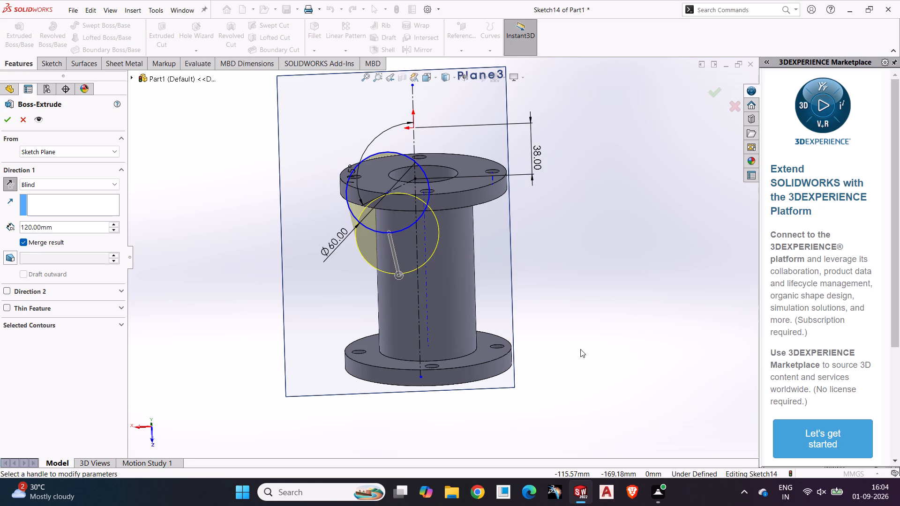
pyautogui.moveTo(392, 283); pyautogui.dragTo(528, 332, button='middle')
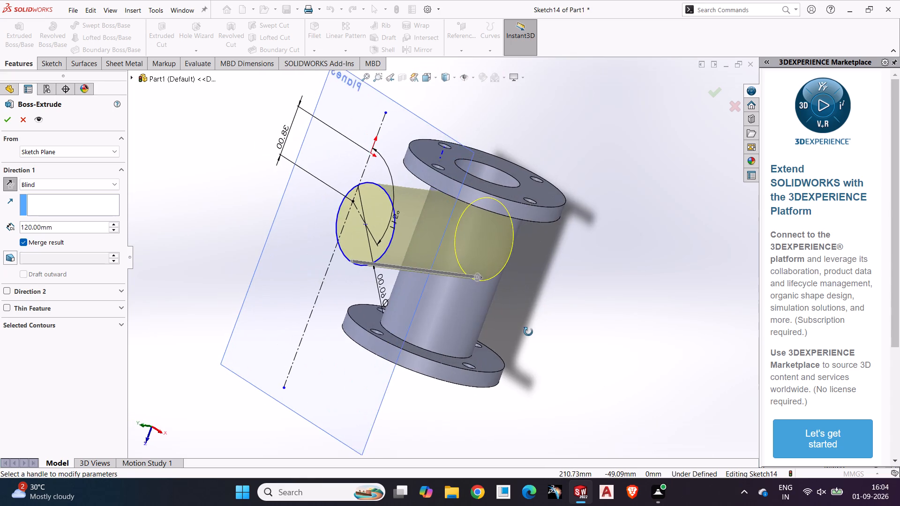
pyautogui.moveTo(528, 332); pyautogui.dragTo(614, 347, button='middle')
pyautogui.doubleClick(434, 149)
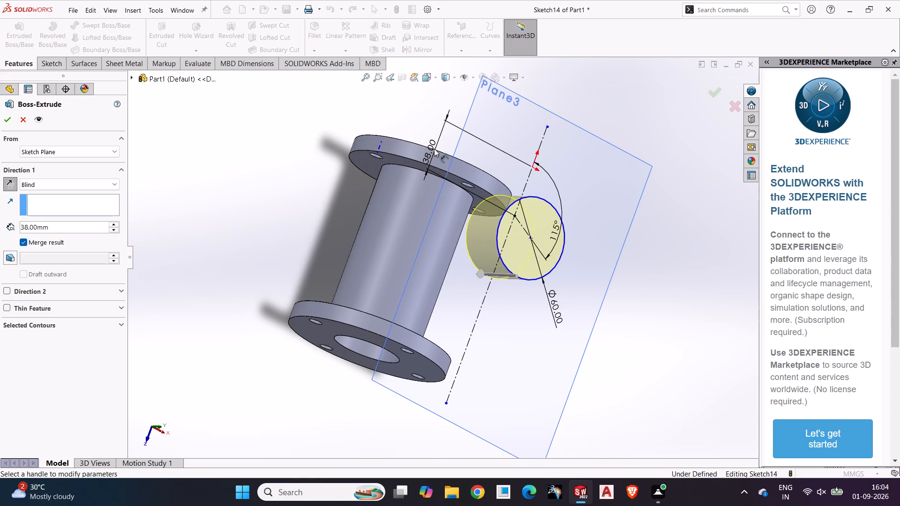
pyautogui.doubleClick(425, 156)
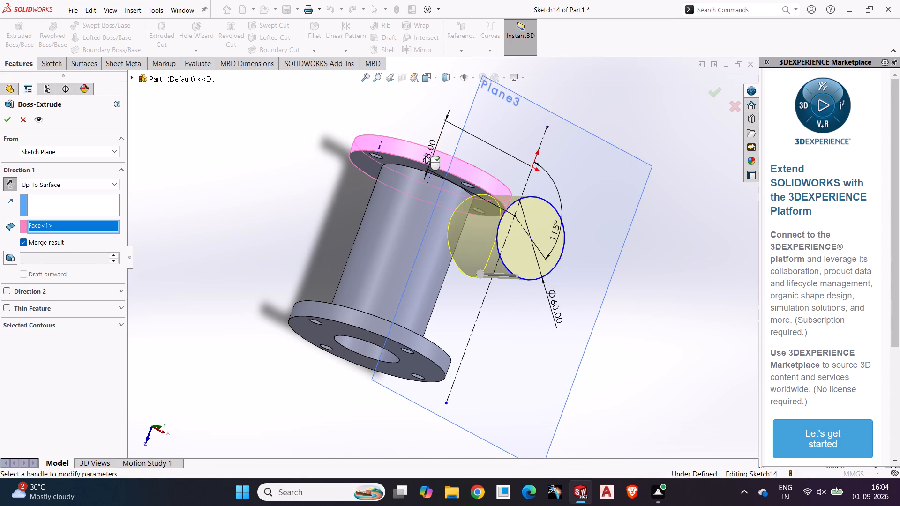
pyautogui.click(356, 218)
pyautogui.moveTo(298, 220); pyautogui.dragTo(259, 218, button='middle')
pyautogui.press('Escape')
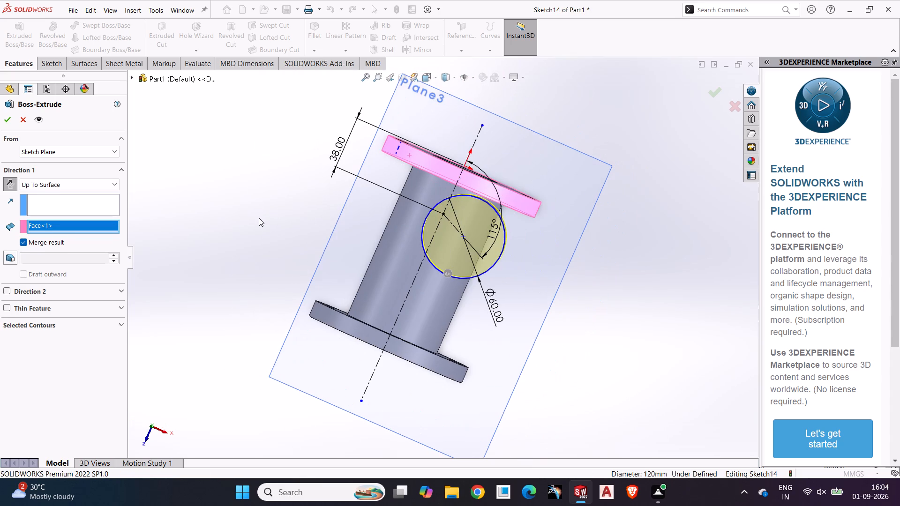
# Set the vertical distance from the origin to the slanted centreline's start point to 50 mm.
pyautogui.doubleClick(332, 143)
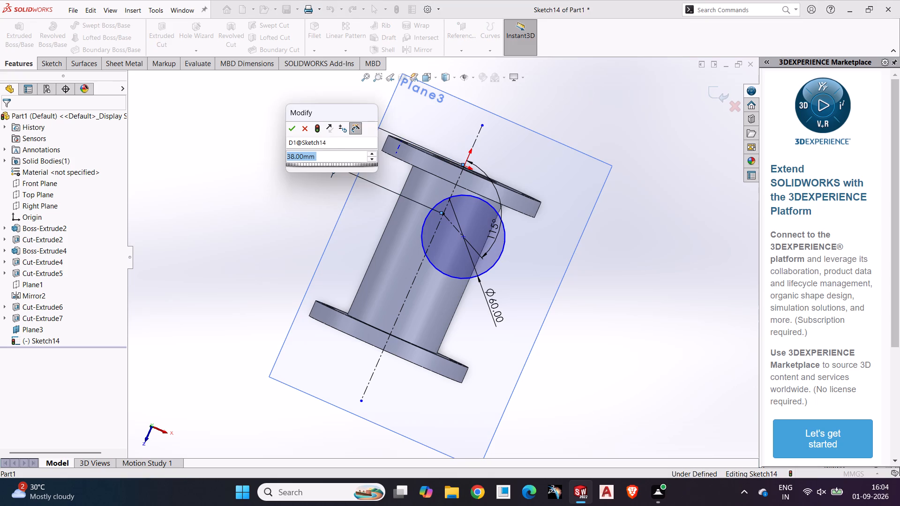
pyautogui.write('50')
pyautogui.press('Return')
pyautogui.click(290, 185)
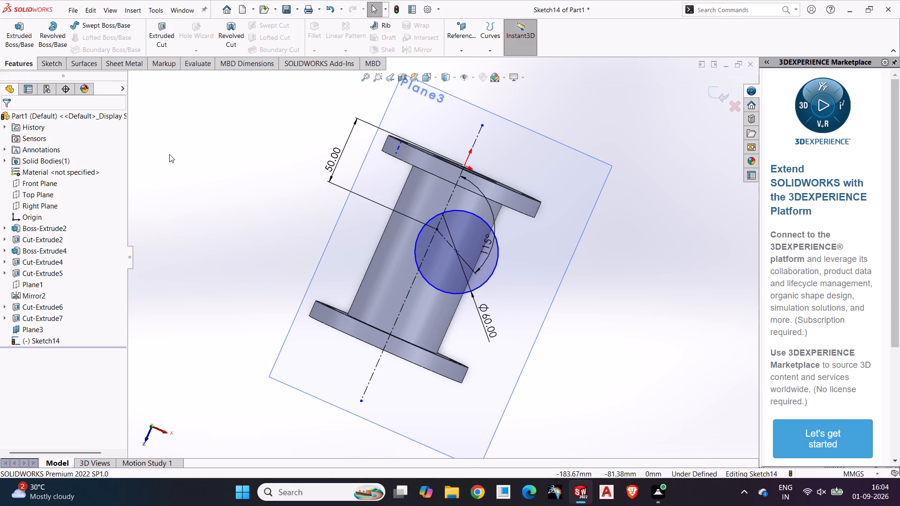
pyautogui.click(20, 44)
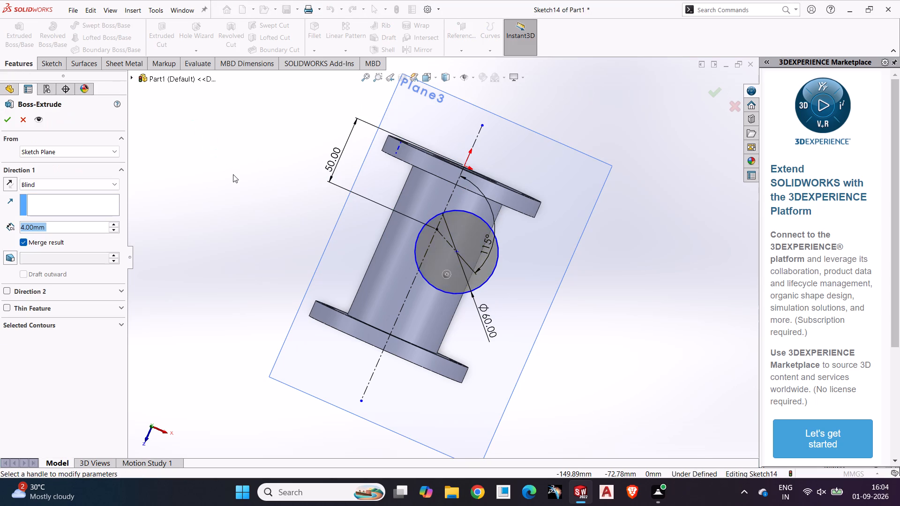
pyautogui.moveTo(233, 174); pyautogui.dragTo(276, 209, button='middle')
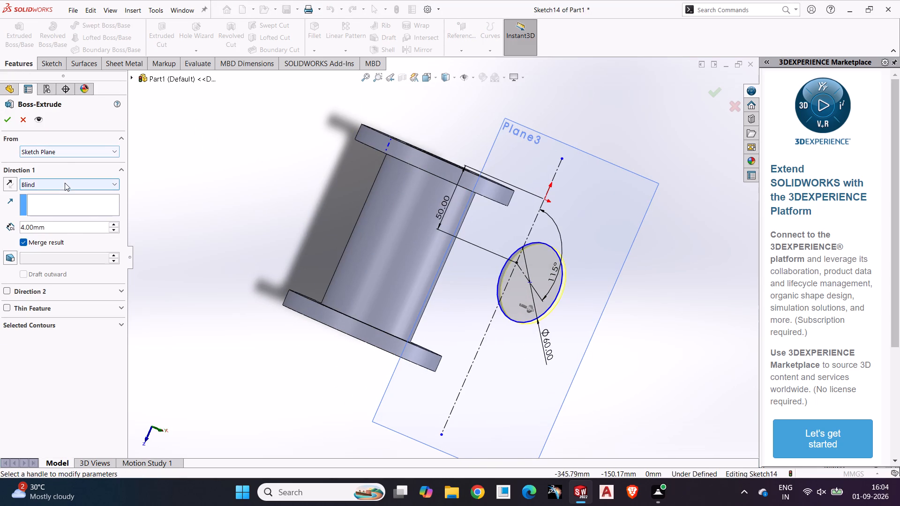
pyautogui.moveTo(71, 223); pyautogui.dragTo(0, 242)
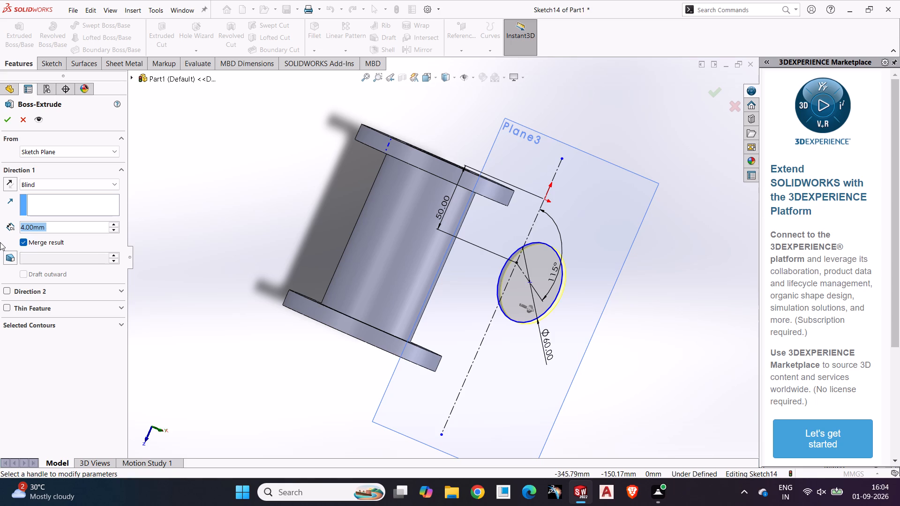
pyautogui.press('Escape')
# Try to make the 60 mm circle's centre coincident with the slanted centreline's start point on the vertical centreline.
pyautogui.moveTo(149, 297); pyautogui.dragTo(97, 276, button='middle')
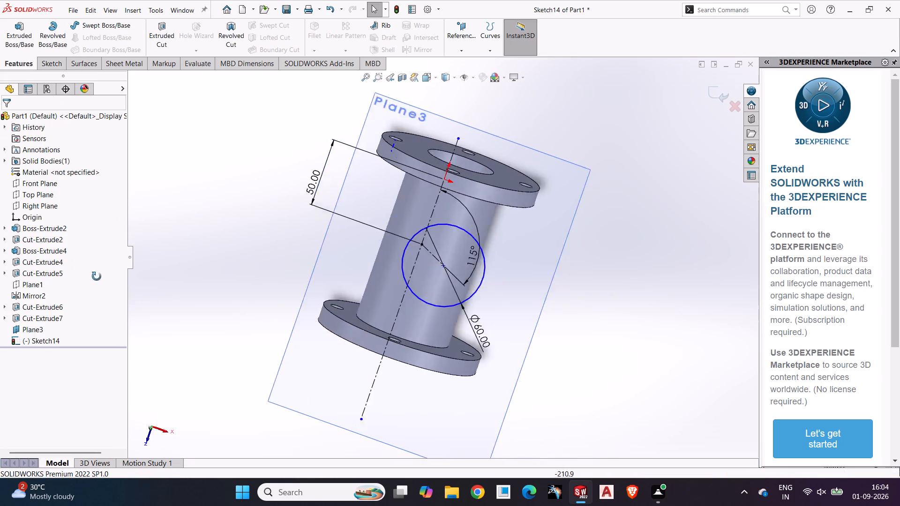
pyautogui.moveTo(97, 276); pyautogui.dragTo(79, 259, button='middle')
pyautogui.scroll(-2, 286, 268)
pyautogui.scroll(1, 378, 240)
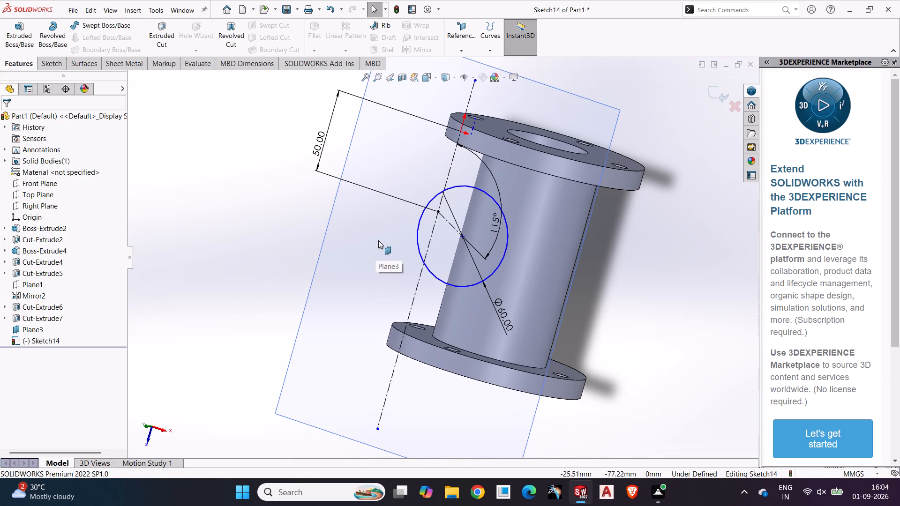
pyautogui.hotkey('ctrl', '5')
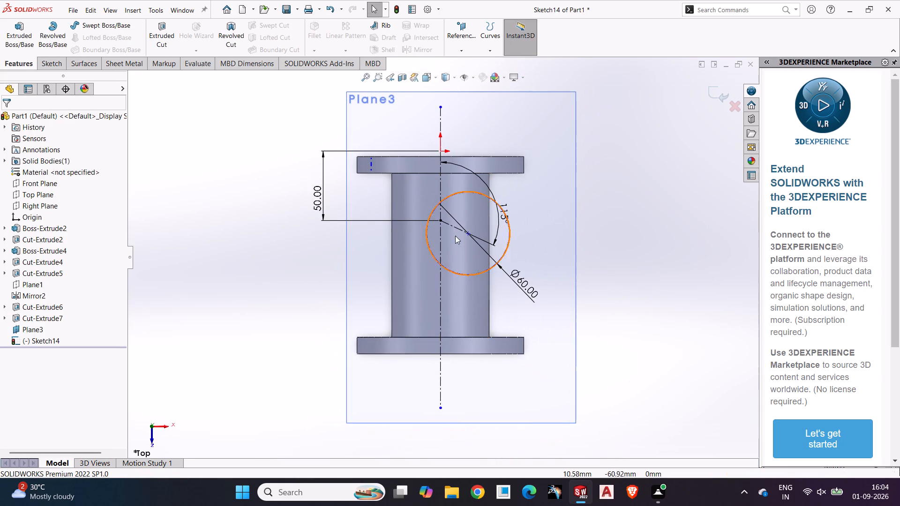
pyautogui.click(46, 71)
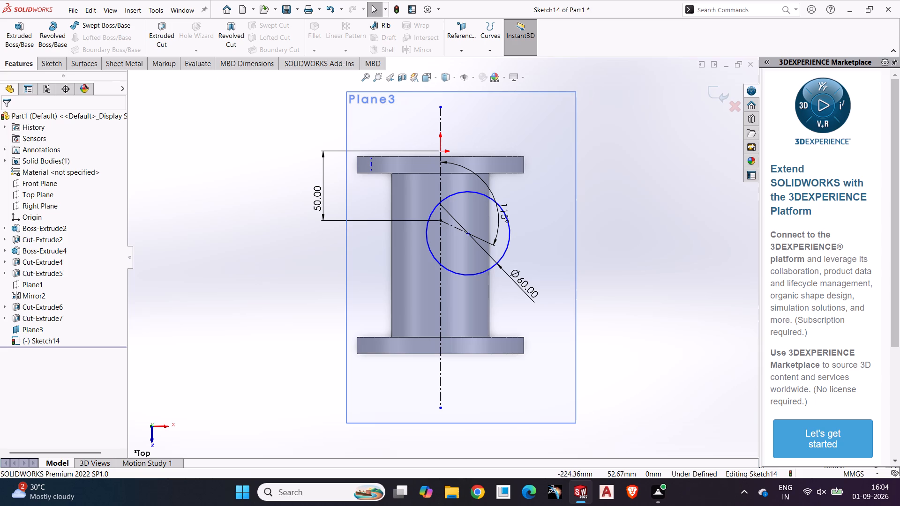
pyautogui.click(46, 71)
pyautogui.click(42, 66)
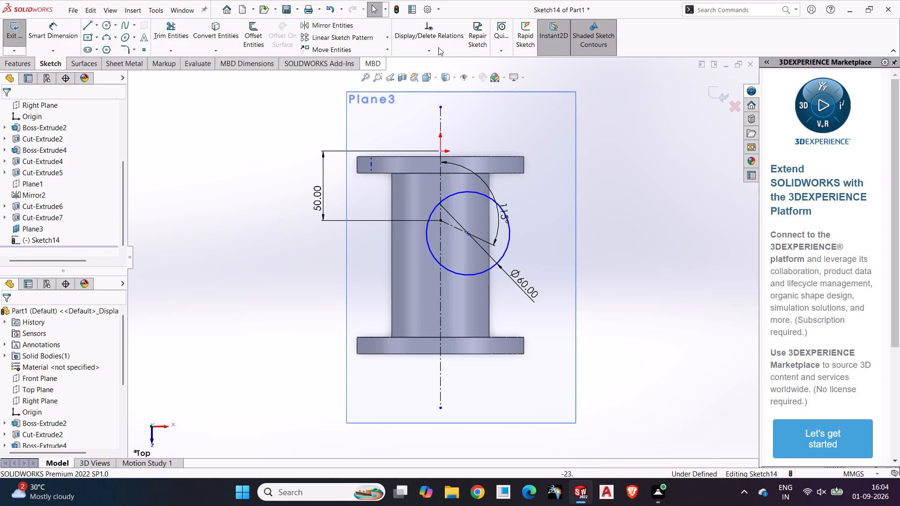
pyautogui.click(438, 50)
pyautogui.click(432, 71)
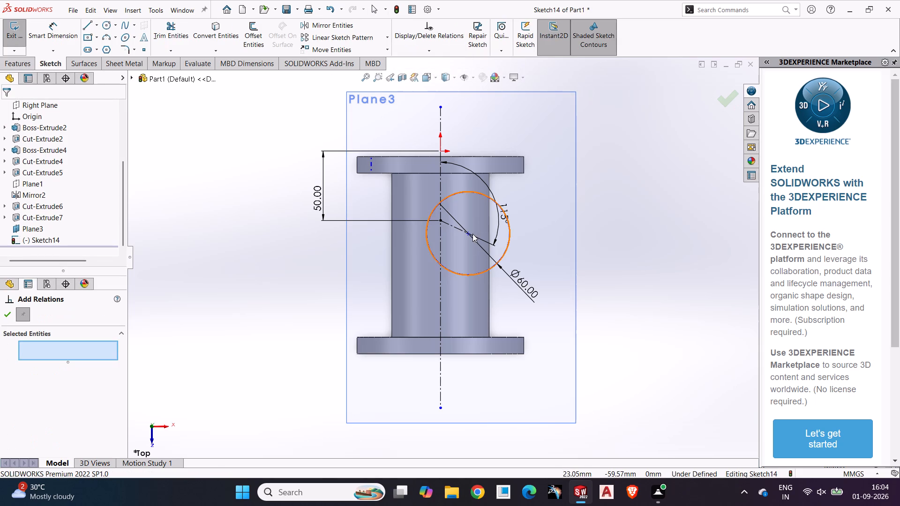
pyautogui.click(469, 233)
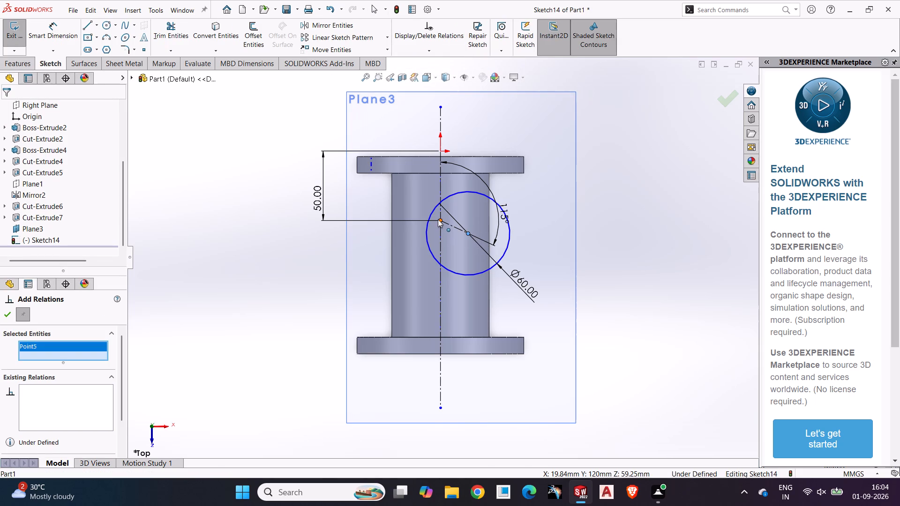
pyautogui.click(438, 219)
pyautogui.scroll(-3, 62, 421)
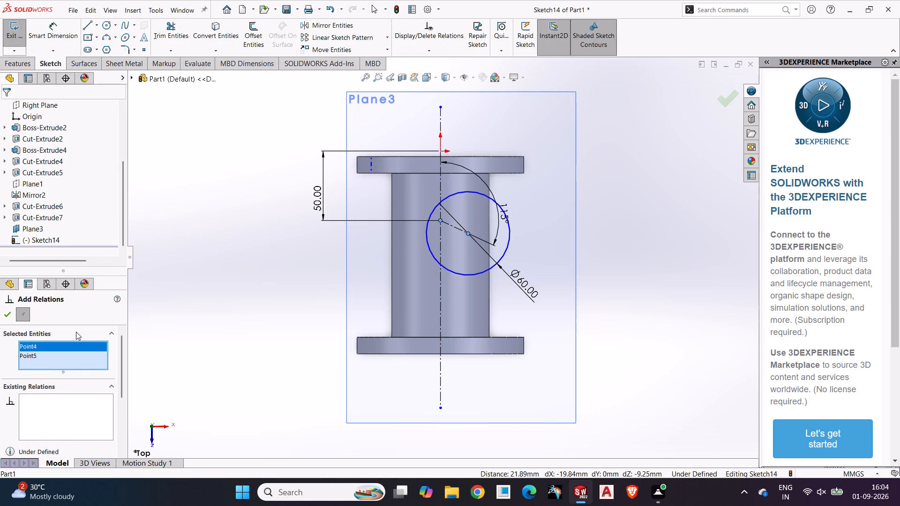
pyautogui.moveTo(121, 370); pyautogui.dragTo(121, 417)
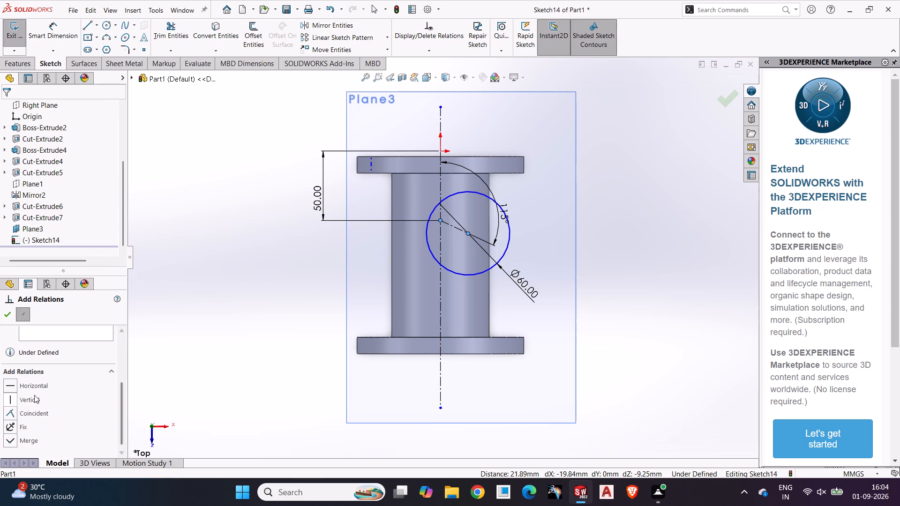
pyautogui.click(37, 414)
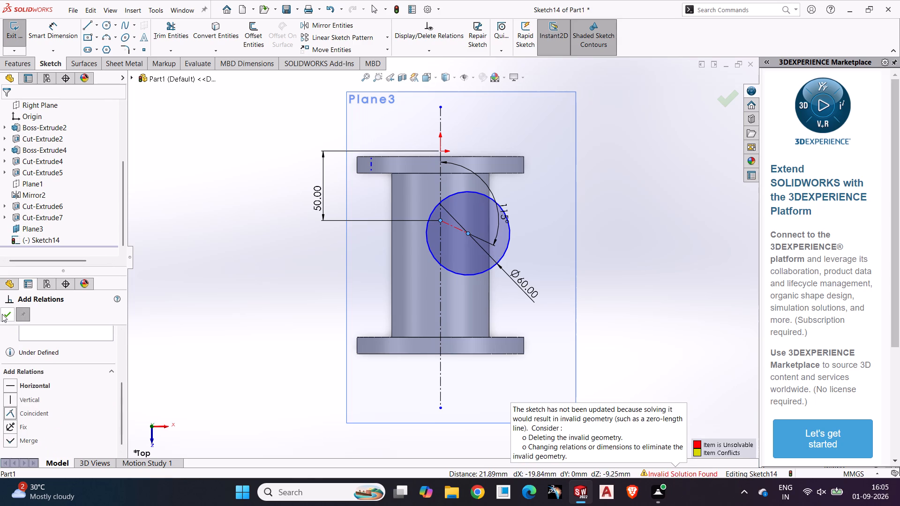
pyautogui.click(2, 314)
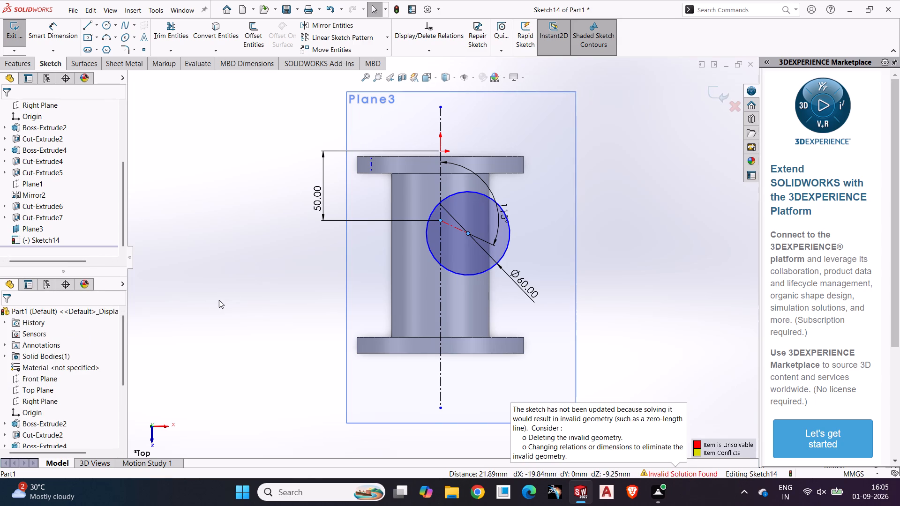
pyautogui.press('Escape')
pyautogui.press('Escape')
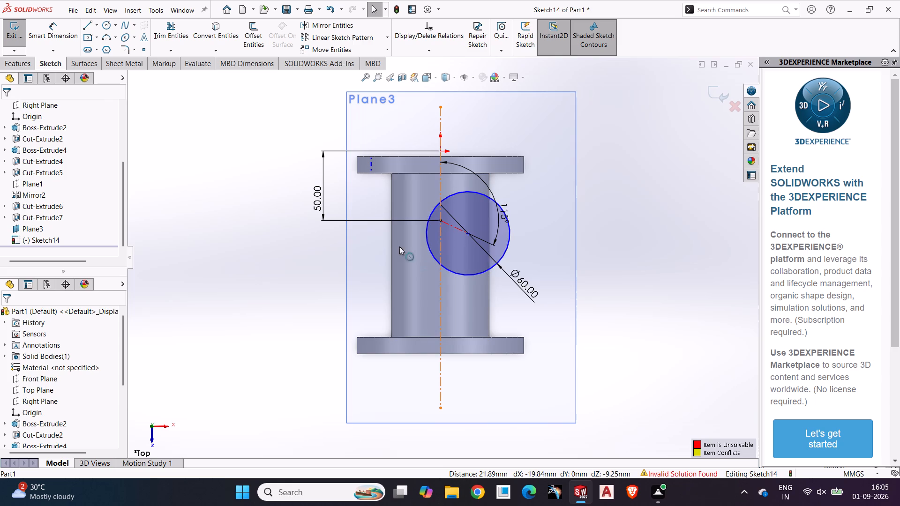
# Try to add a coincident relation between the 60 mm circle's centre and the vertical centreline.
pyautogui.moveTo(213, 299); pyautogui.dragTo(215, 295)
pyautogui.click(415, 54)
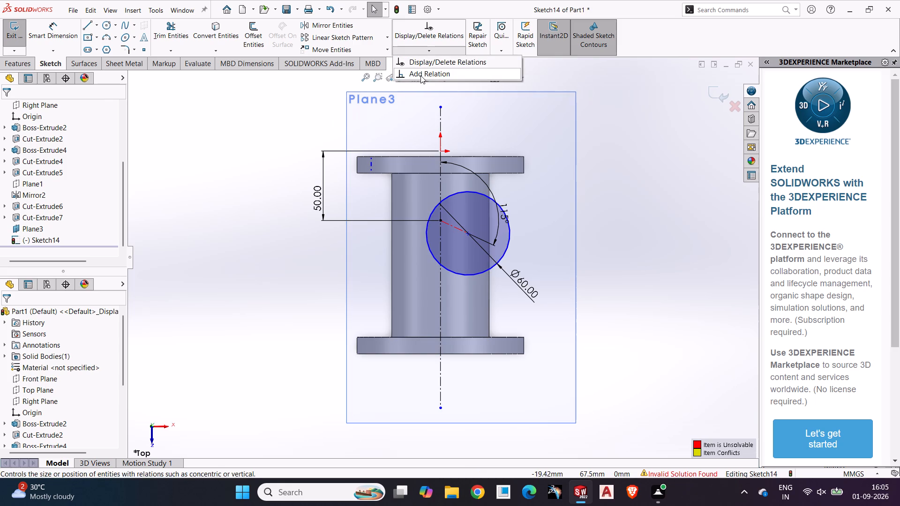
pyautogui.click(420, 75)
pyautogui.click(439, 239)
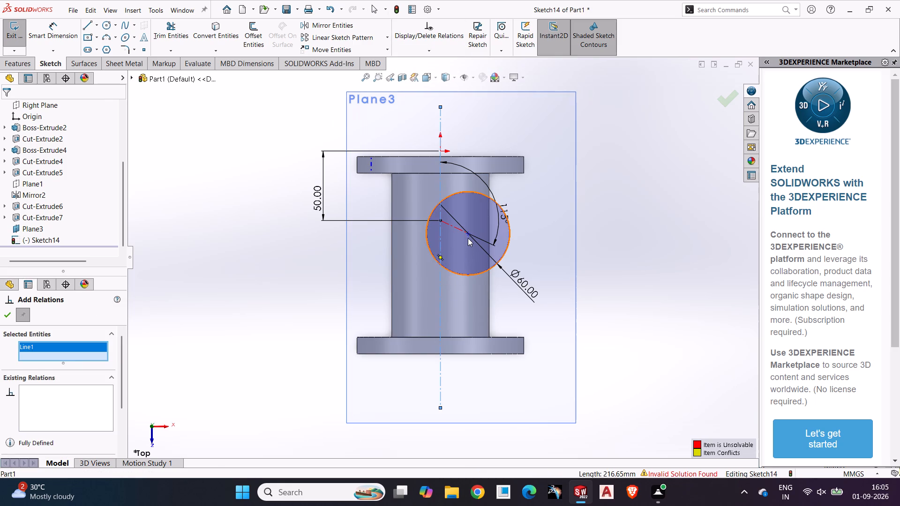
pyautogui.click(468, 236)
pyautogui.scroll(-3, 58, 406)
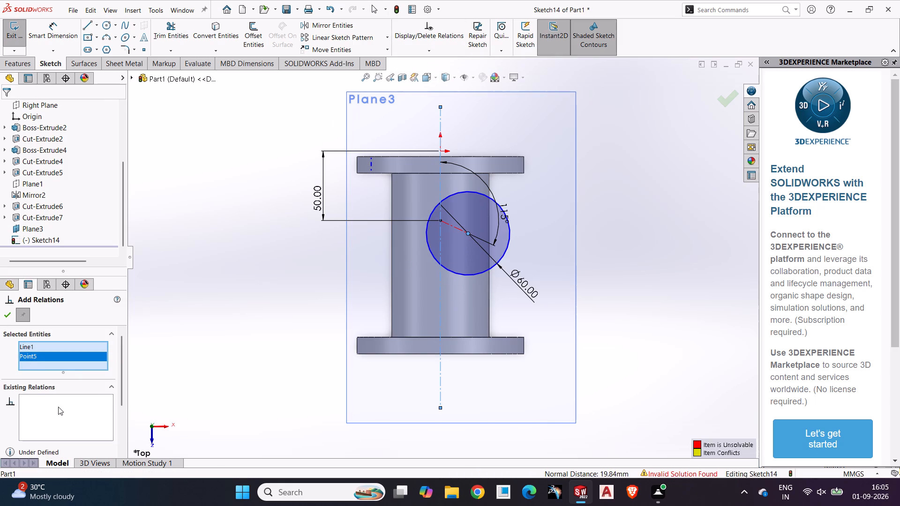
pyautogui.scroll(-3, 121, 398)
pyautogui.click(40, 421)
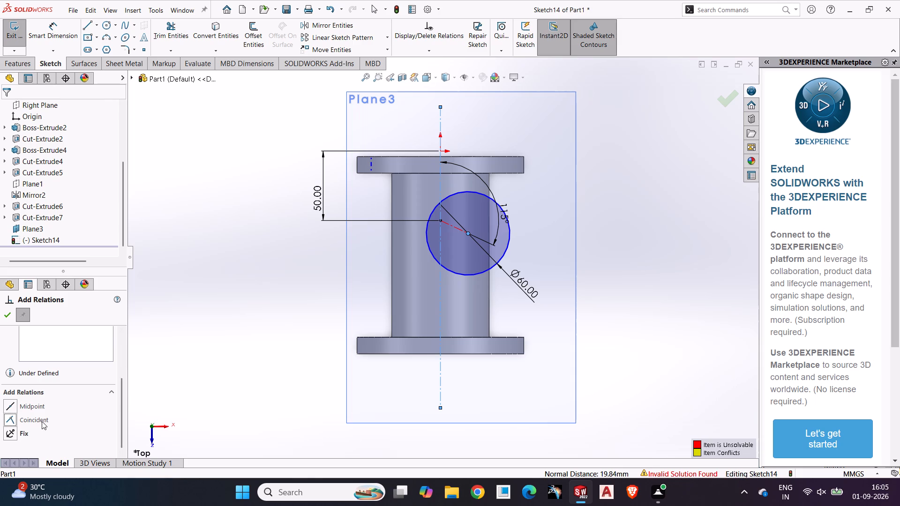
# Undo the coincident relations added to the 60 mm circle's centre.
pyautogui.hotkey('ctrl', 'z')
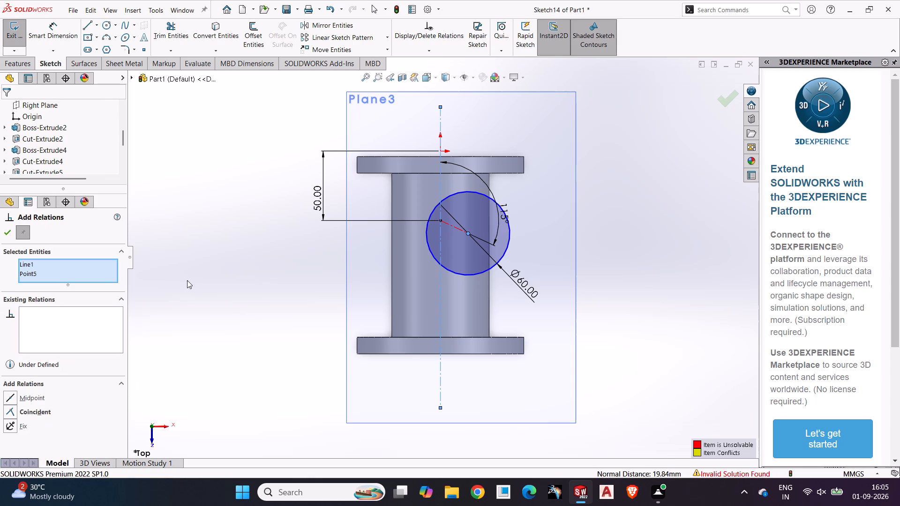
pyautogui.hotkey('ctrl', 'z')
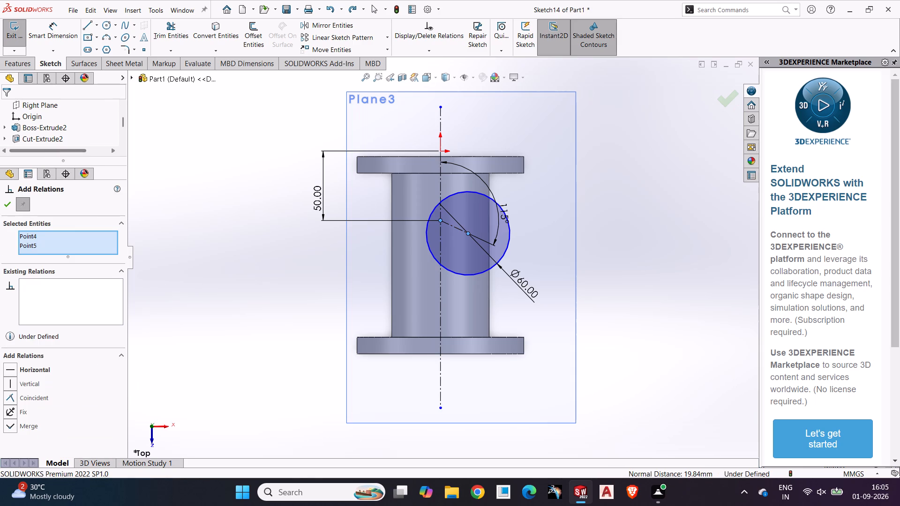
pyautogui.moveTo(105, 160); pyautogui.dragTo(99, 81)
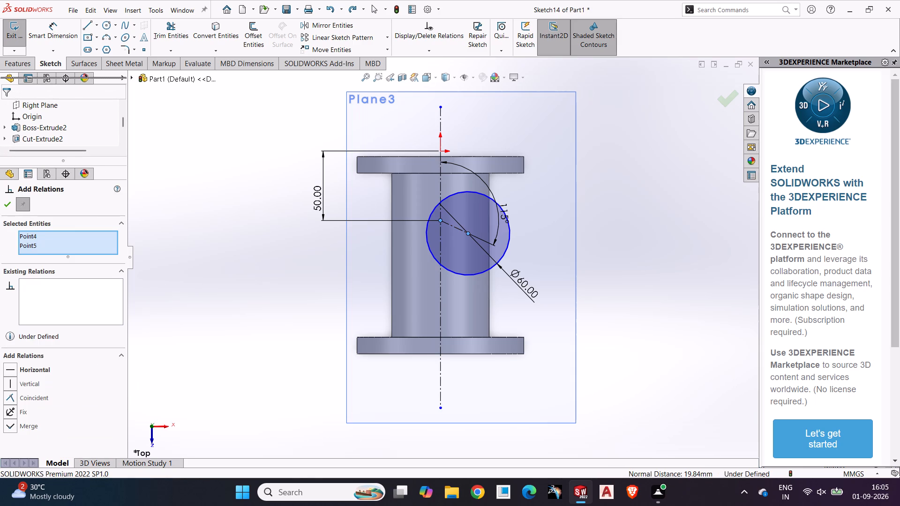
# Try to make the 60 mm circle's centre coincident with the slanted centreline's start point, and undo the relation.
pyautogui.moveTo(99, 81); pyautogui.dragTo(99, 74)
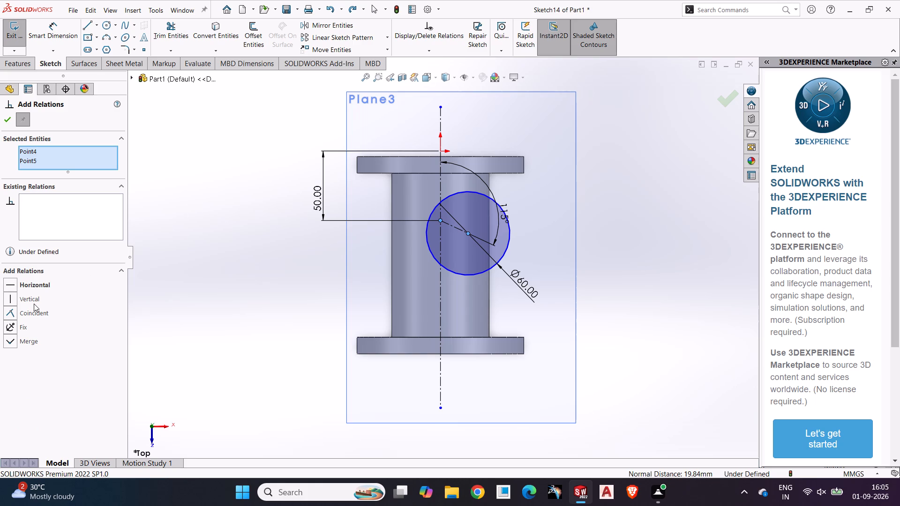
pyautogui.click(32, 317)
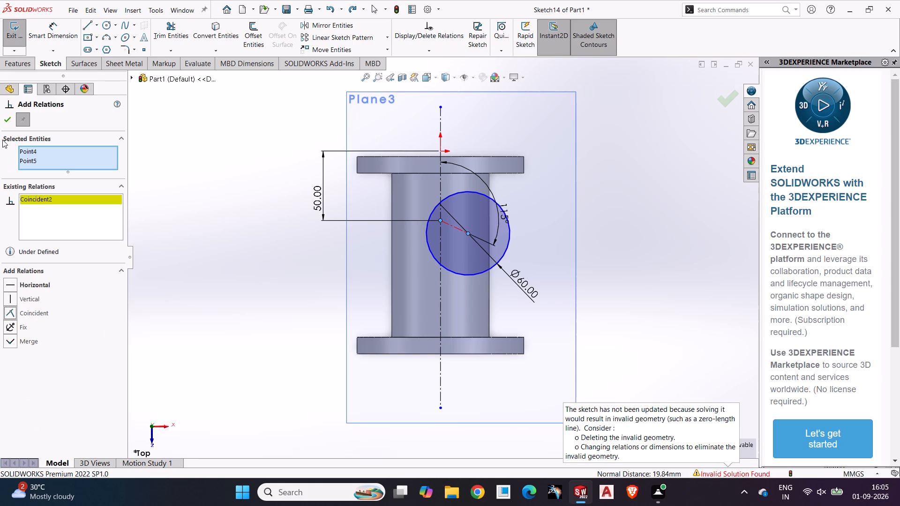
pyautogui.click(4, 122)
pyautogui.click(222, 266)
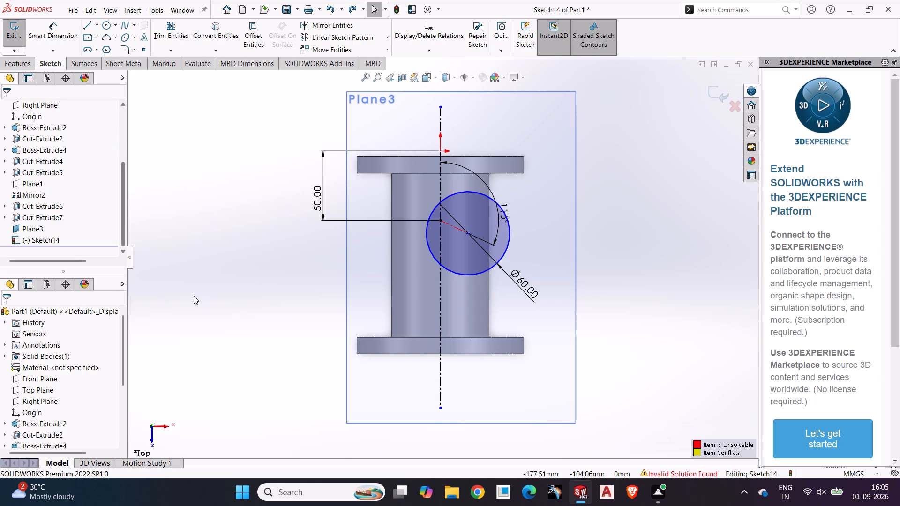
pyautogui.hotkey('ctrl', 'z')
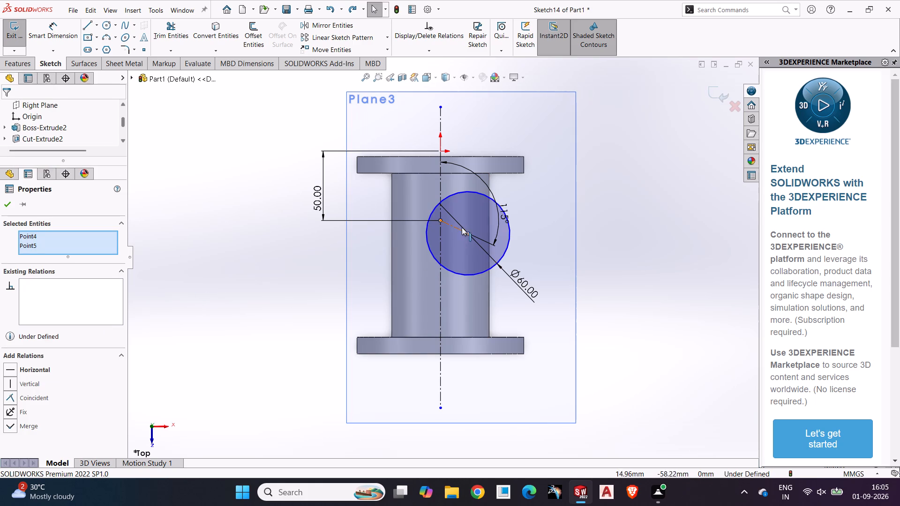
# Trim away the slanted centreline inside the 60 mm circle using Trim to closest.
pyautogui.click(172, 30)
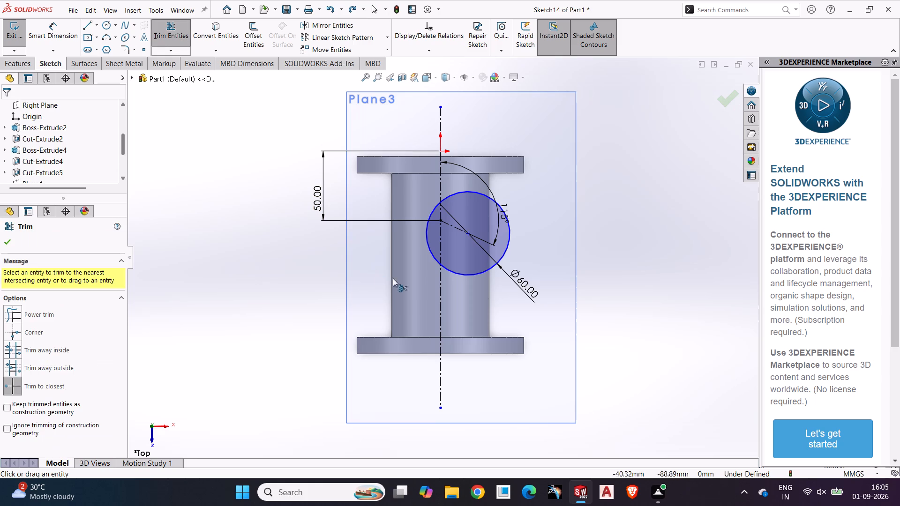
pyautogui.click(452, 226)
pyautogui.click(172, 268)
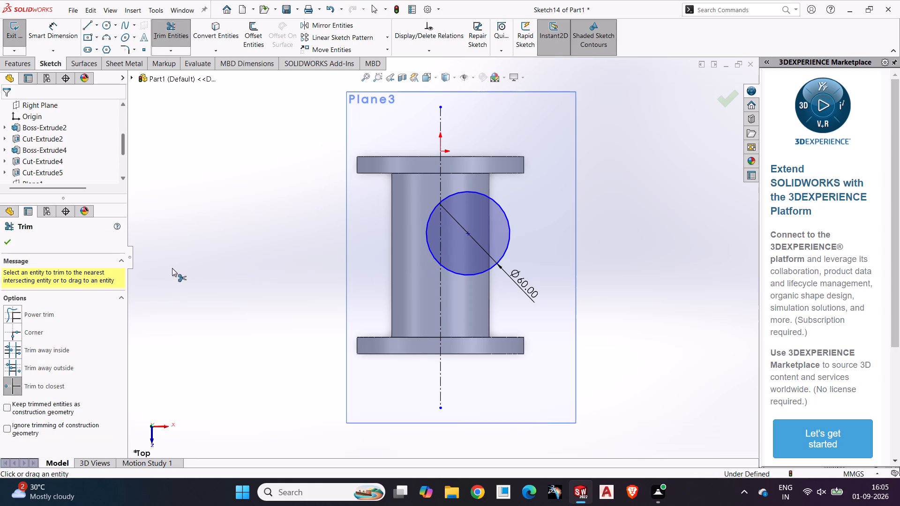
pyautogui.press('Escape')
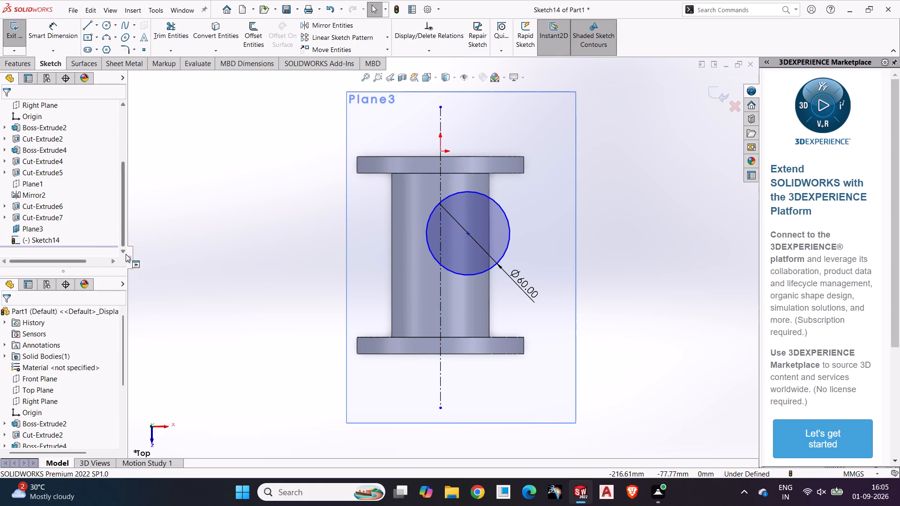
# Remove the split in the feature tree so that a single tree fills the full height.
pyautogui.click(34, 62)
pyautogui.click(40, 62)
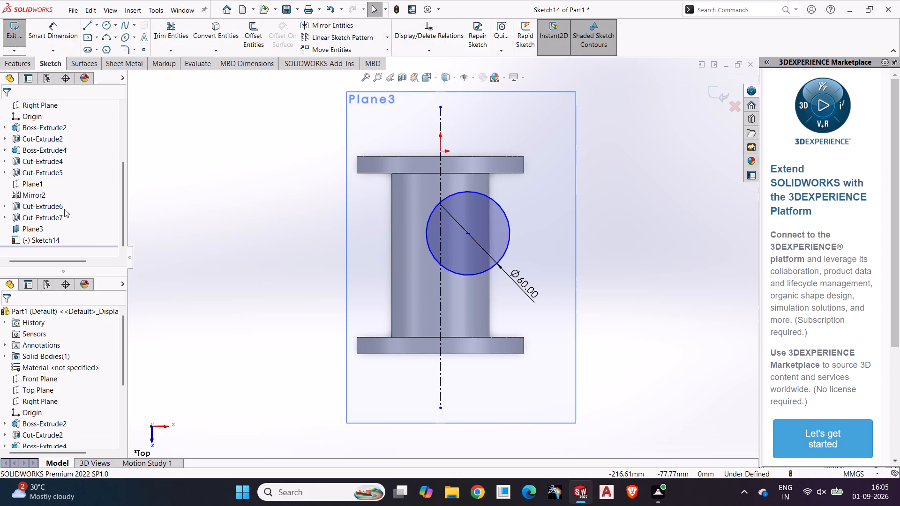
pyautogui.moveTo(71, 260); pyautogui.dragTo(68, 137)
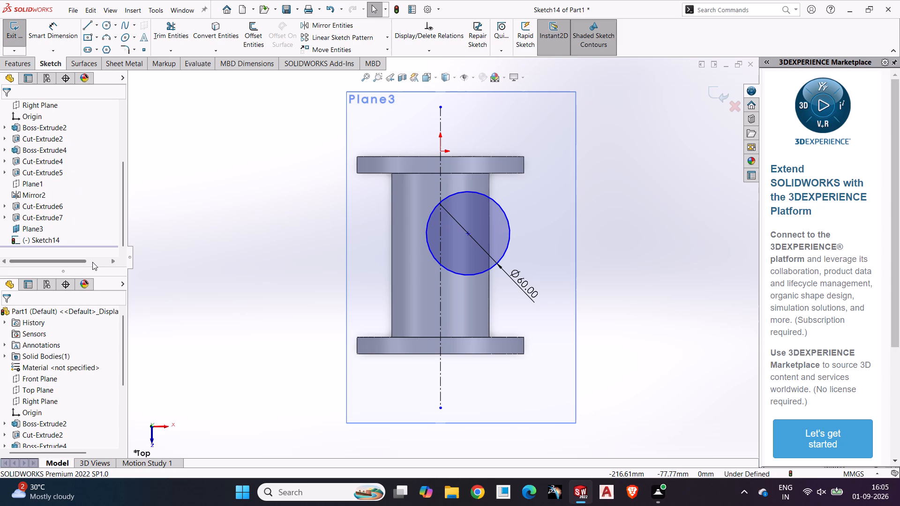
pyautogui.click(94, 261)
pyautogui.moveTo(98, 275); pyautogui.dragTo(79, 77)
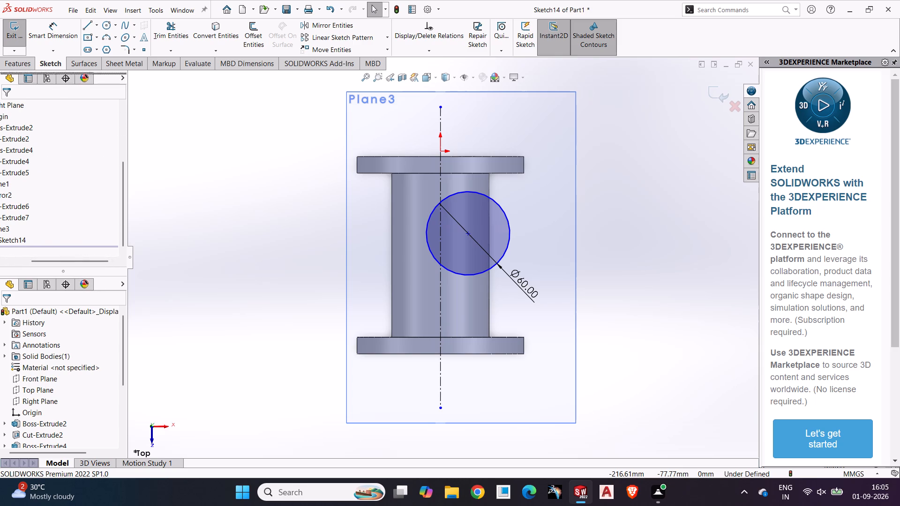
pyautogui.moveTo(79, 77); pyautogui.dragTo(80, 73)
pyautogui.click(205, 212)
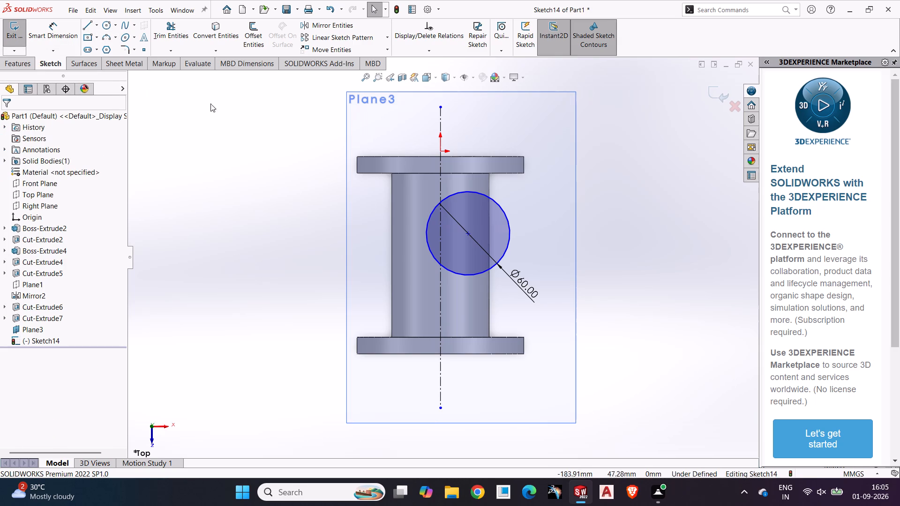
# Add a coincident relation between the 60 mm circle's centre and the vertical centreline.
pyautogui.click(437, 54)
pyautogui.click(431, 68)
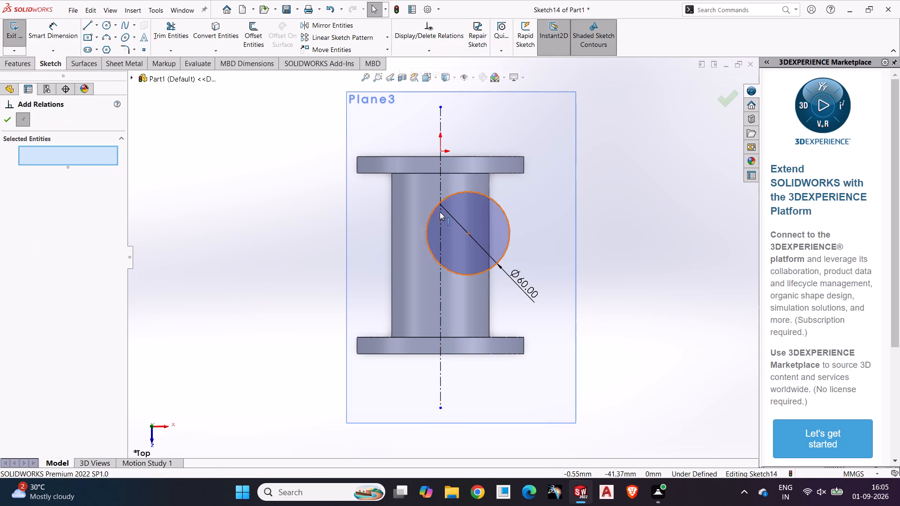
pyautogui.click(442, 226)
pyautogui.click(468, 233)
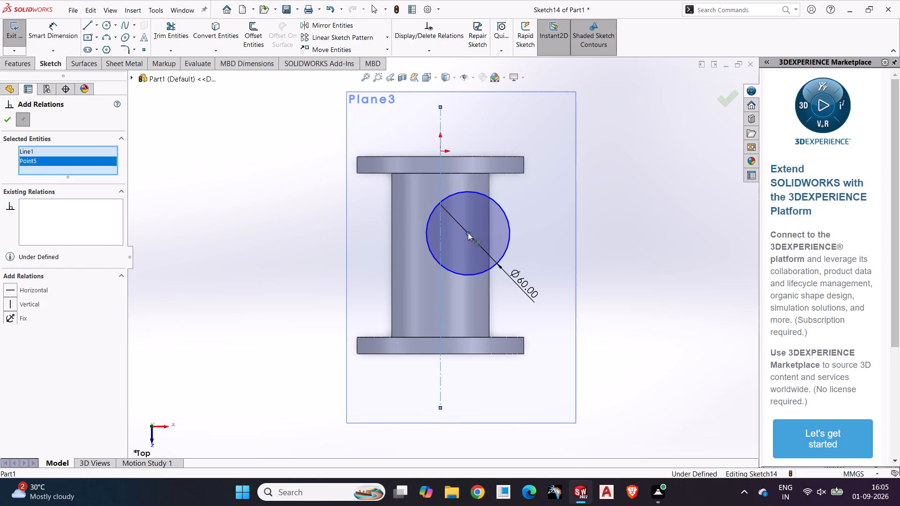
pyautogui.click(35, 306)
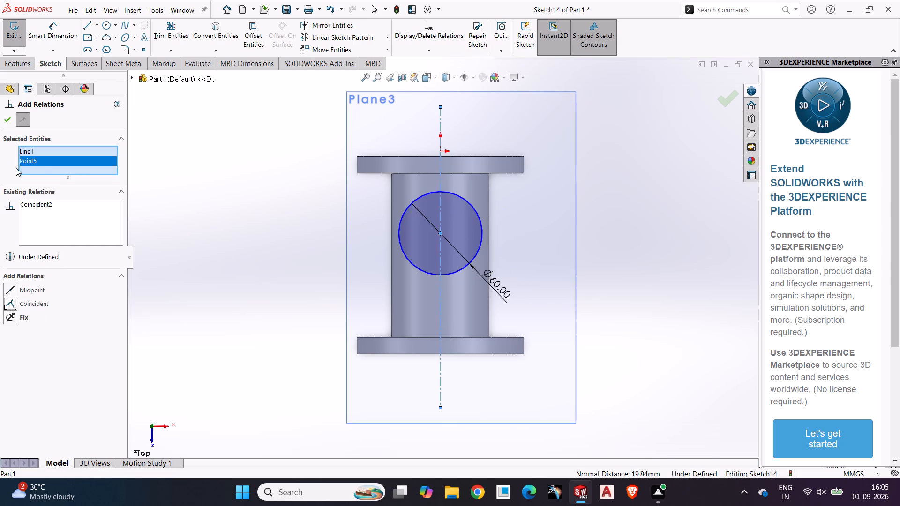
pyautogui.click(6, 124)
# Set up a blind boss extrusion of the 60 mm circle, 120 mm deep, reversed towards the tube.
pyautogui.click(25, 61)
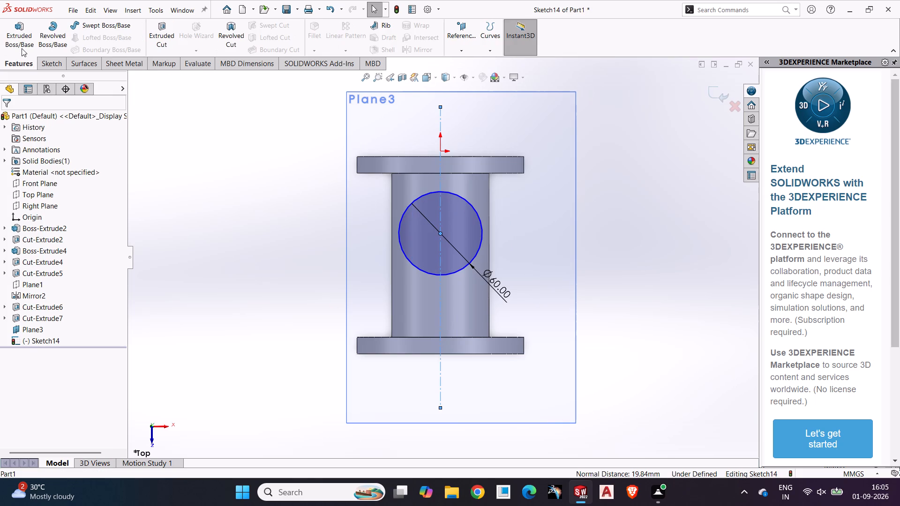
pyautogui.click(22, 48)
pyautogui.moveTo(271, 237); pyautogui.dragTo(317, 245, button='middle')
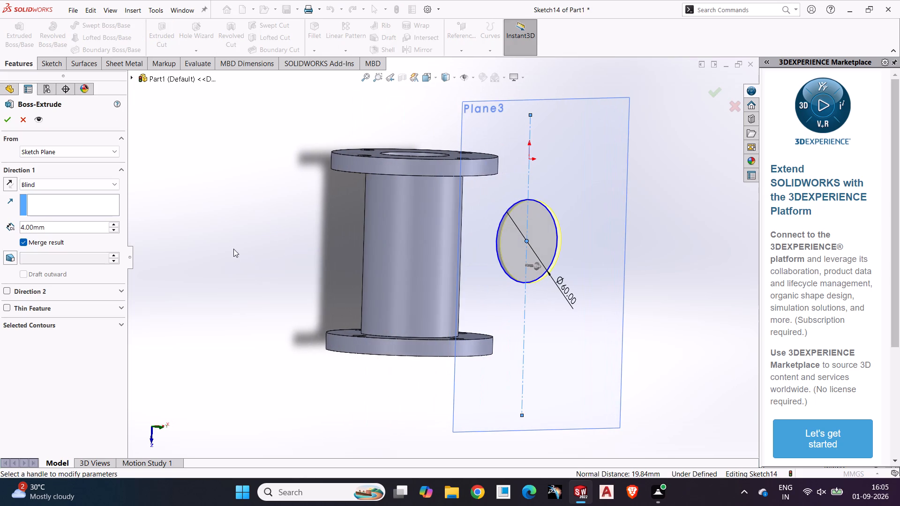
pyautogui.moveTo(58, 227); pyautogui.dragTo(10, 254)
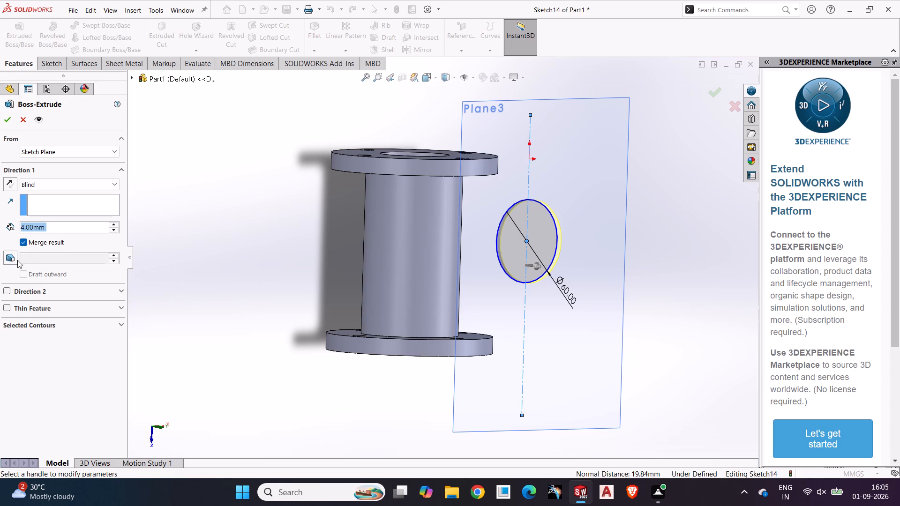
pyautogui.press('1')
pyautogui.write('20')
pyautogui.press('Return')
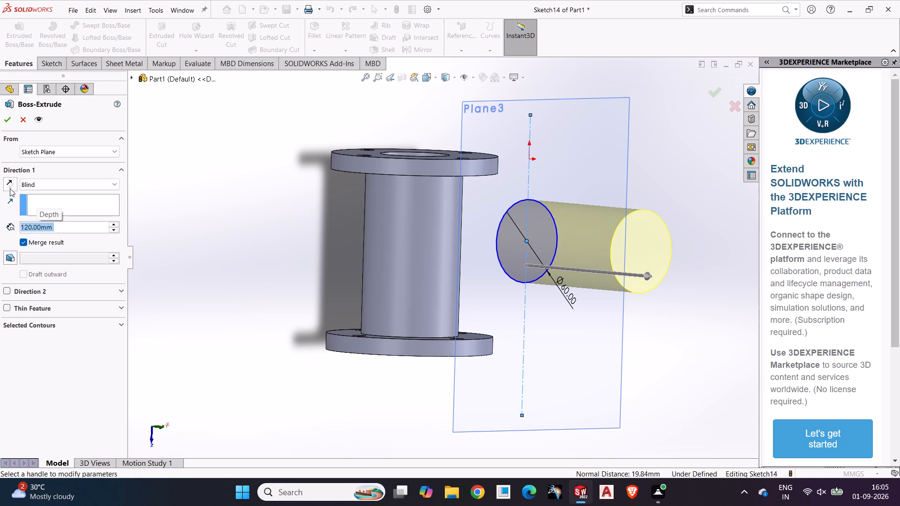
pyautogui.click(10, 188)
pyautogui.moveTo(172, 277); pyautogui.dragTo(211, 305, button='middle')
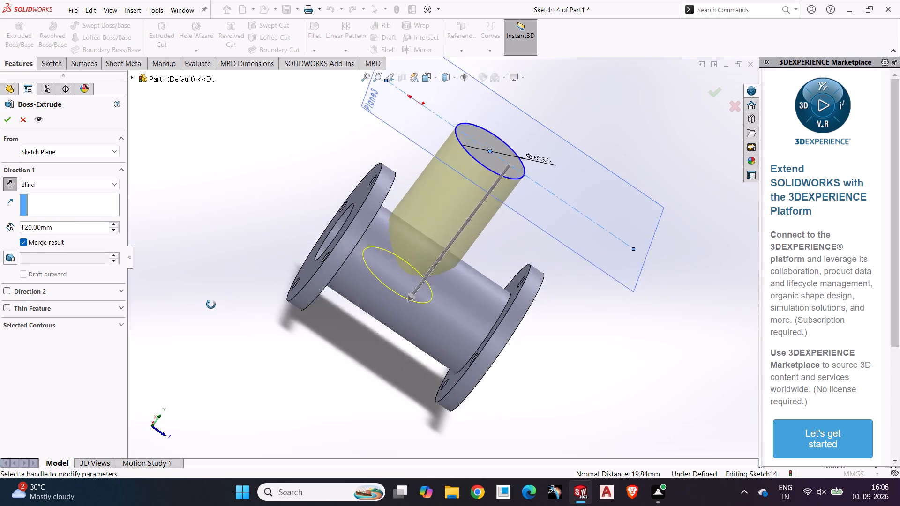
pyautogui.moveTo(211, 305); pyautogui.dragTo(201, 298, button='middle')
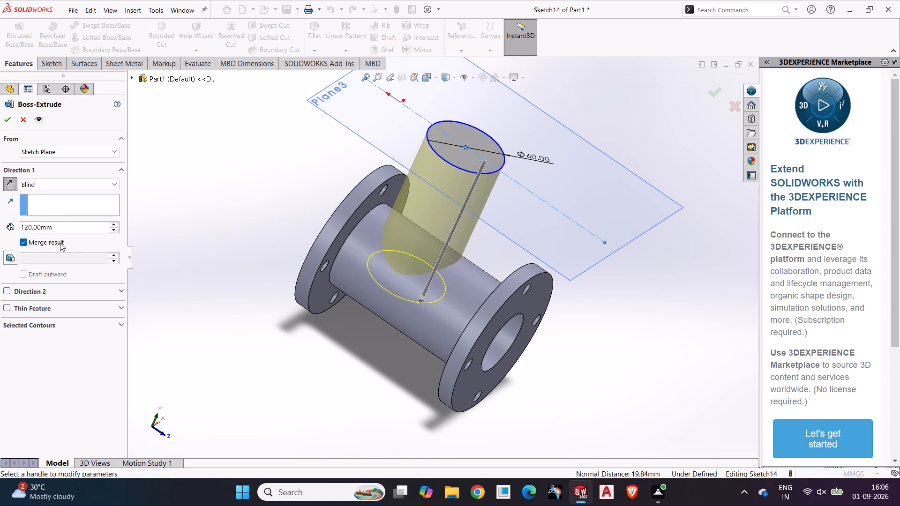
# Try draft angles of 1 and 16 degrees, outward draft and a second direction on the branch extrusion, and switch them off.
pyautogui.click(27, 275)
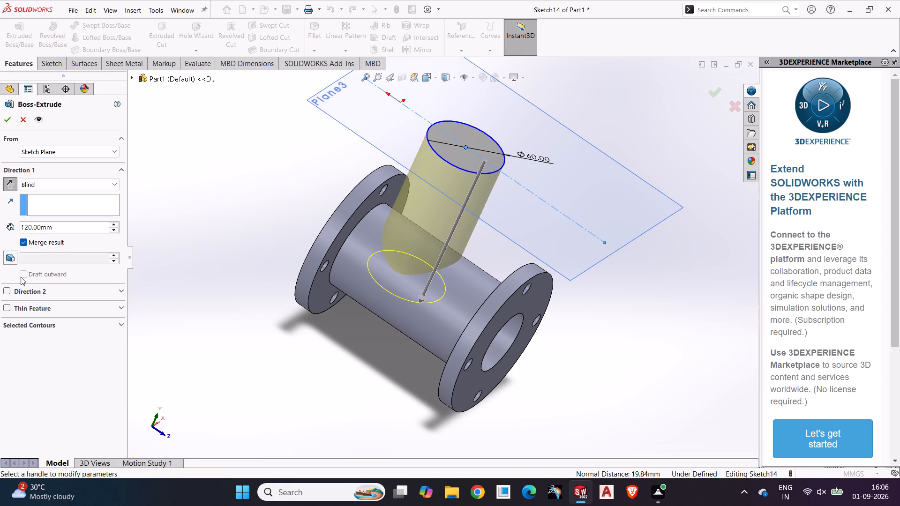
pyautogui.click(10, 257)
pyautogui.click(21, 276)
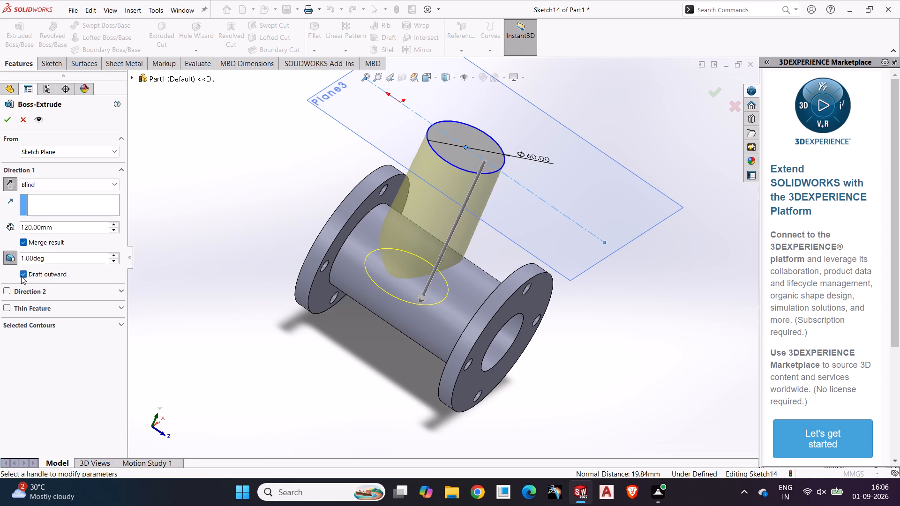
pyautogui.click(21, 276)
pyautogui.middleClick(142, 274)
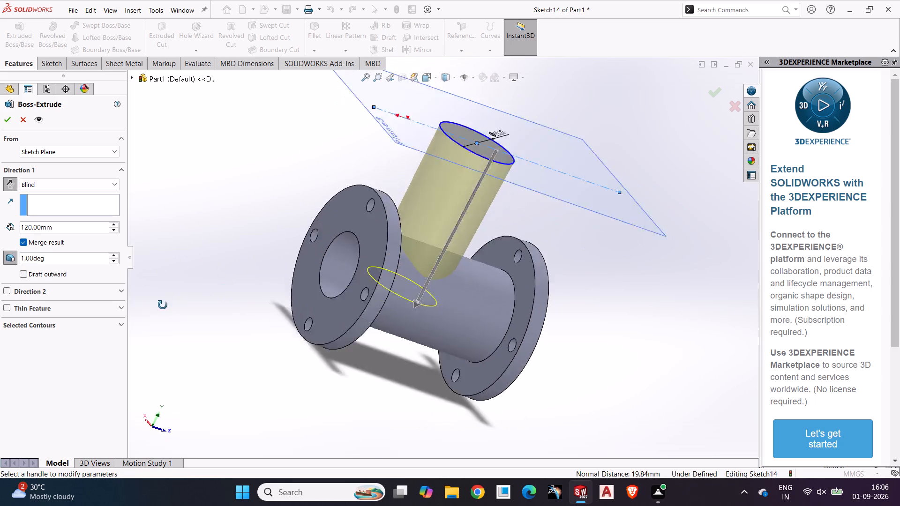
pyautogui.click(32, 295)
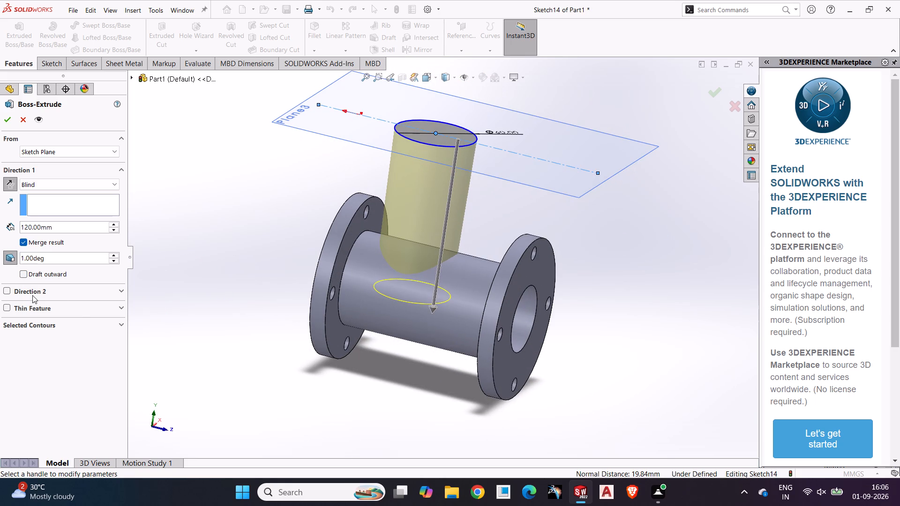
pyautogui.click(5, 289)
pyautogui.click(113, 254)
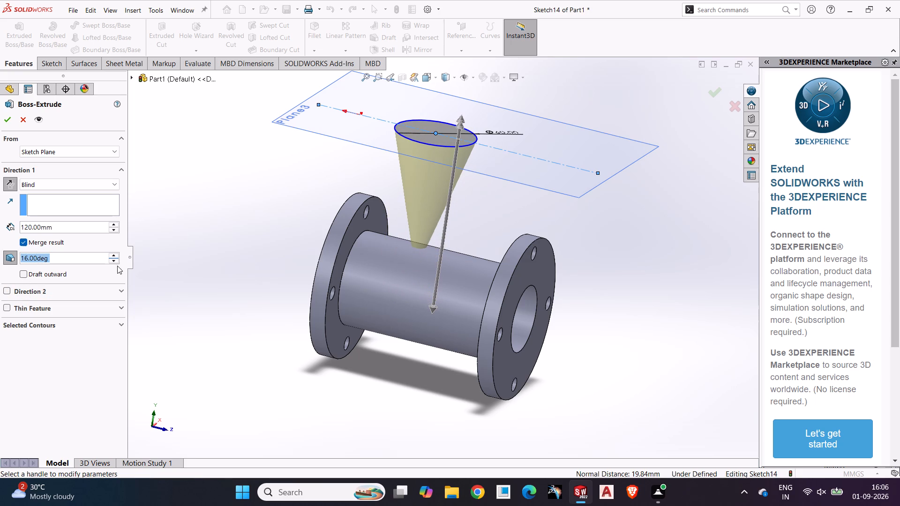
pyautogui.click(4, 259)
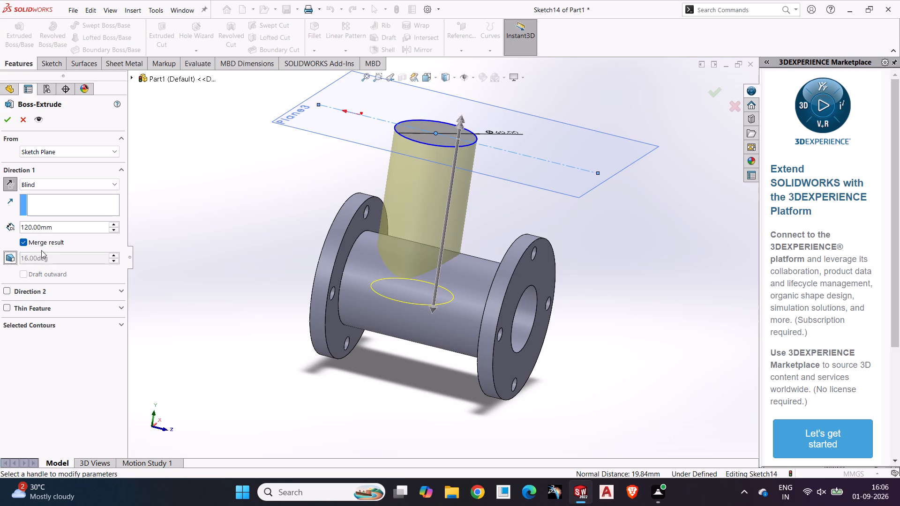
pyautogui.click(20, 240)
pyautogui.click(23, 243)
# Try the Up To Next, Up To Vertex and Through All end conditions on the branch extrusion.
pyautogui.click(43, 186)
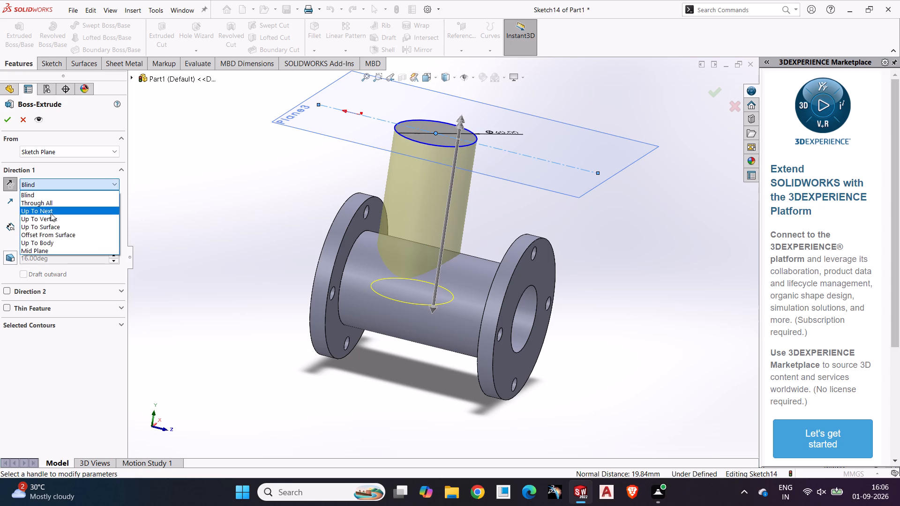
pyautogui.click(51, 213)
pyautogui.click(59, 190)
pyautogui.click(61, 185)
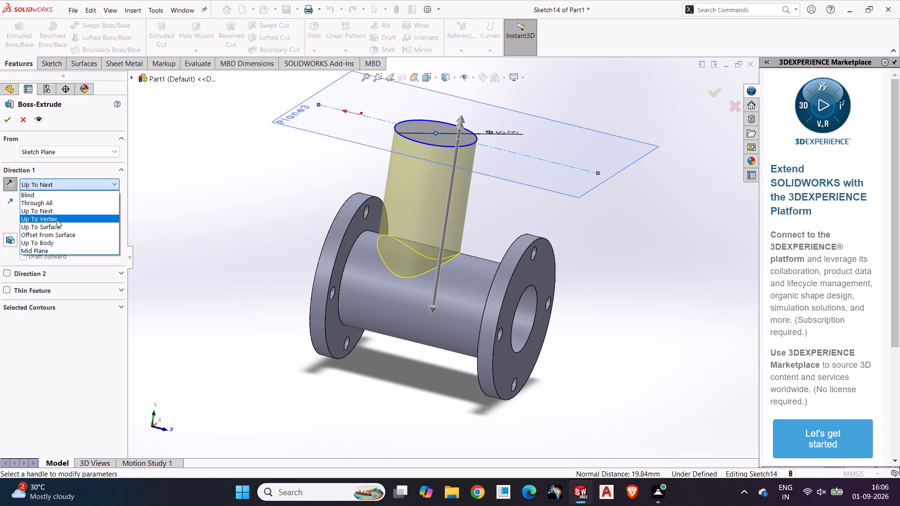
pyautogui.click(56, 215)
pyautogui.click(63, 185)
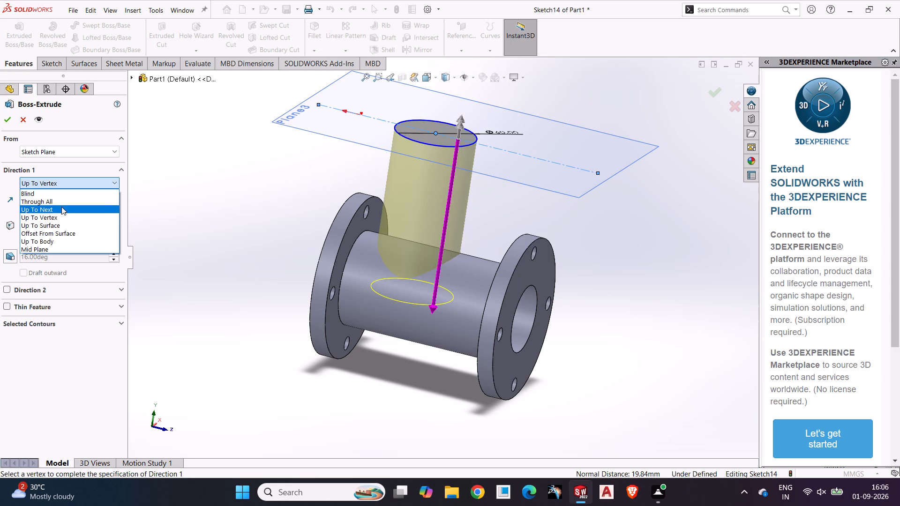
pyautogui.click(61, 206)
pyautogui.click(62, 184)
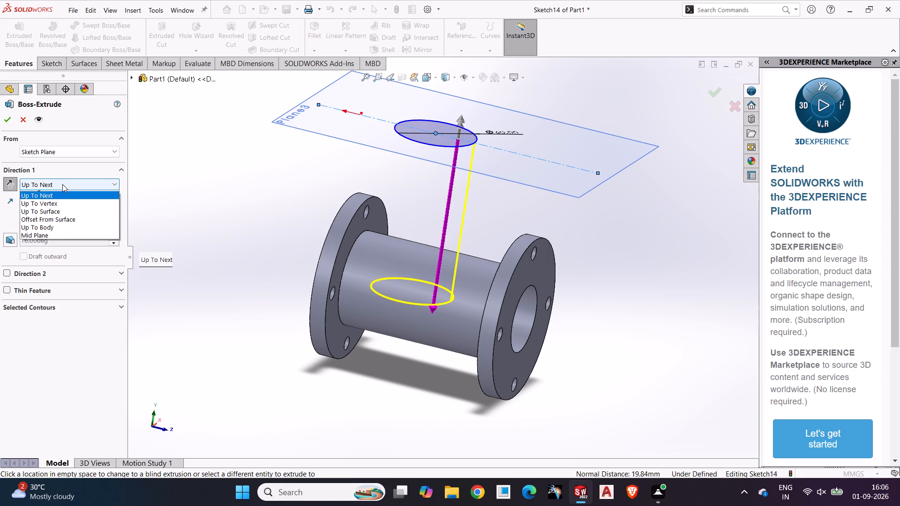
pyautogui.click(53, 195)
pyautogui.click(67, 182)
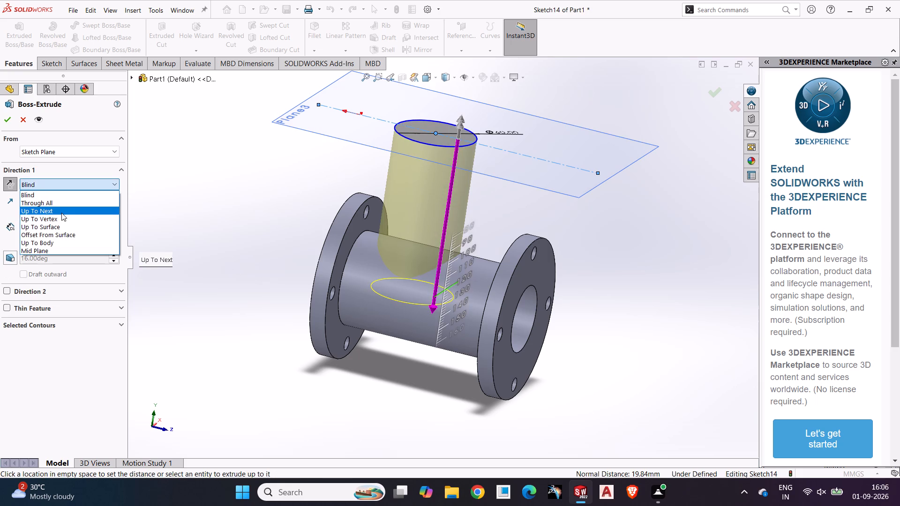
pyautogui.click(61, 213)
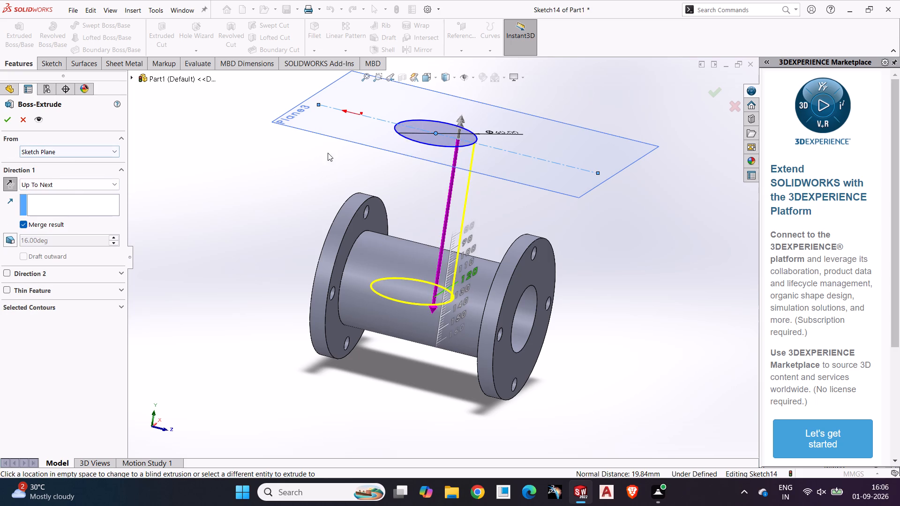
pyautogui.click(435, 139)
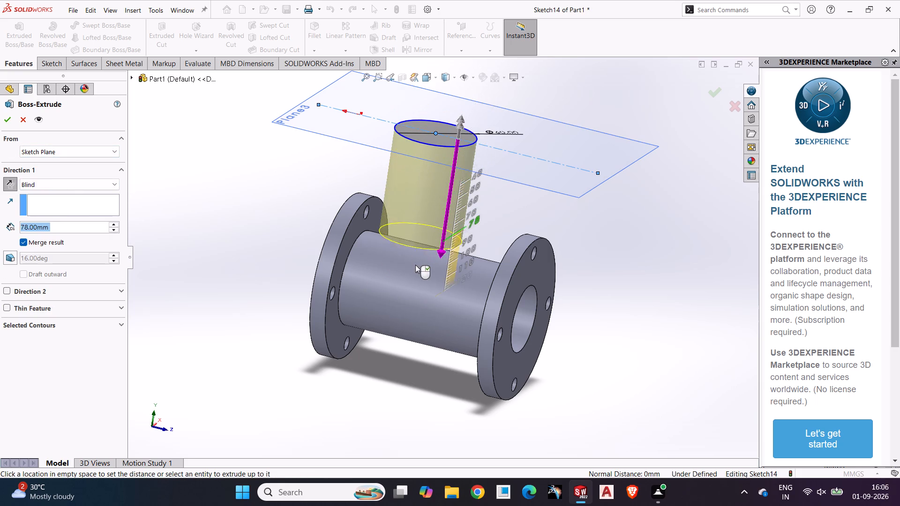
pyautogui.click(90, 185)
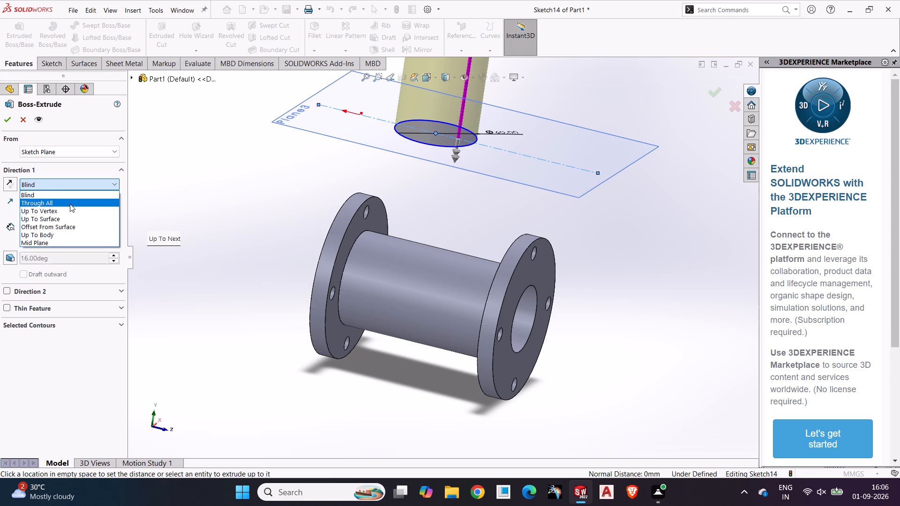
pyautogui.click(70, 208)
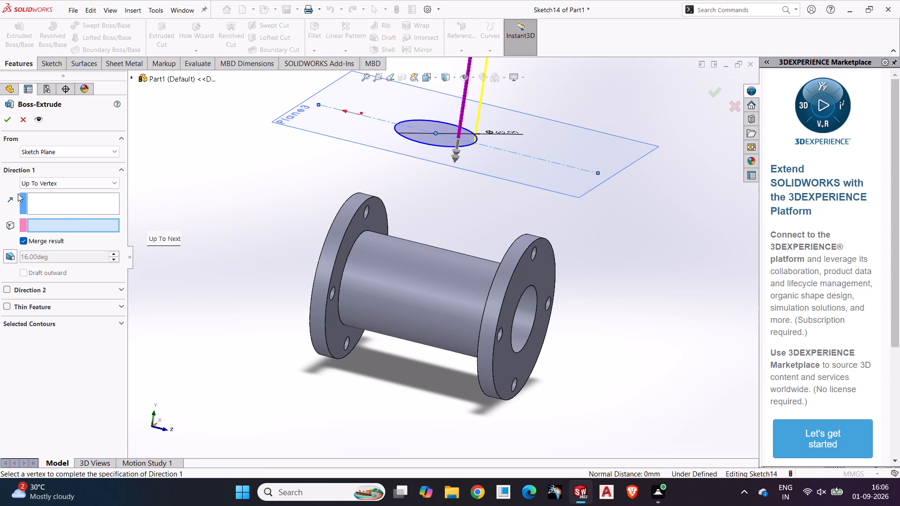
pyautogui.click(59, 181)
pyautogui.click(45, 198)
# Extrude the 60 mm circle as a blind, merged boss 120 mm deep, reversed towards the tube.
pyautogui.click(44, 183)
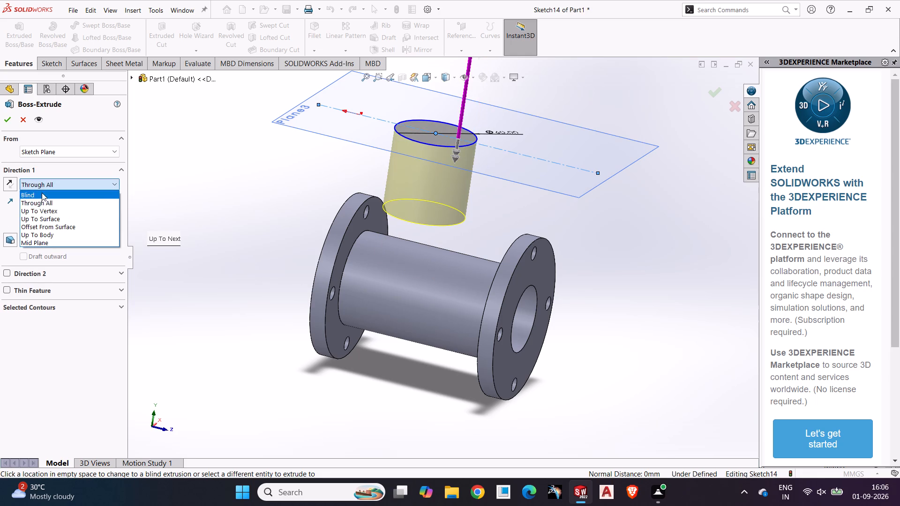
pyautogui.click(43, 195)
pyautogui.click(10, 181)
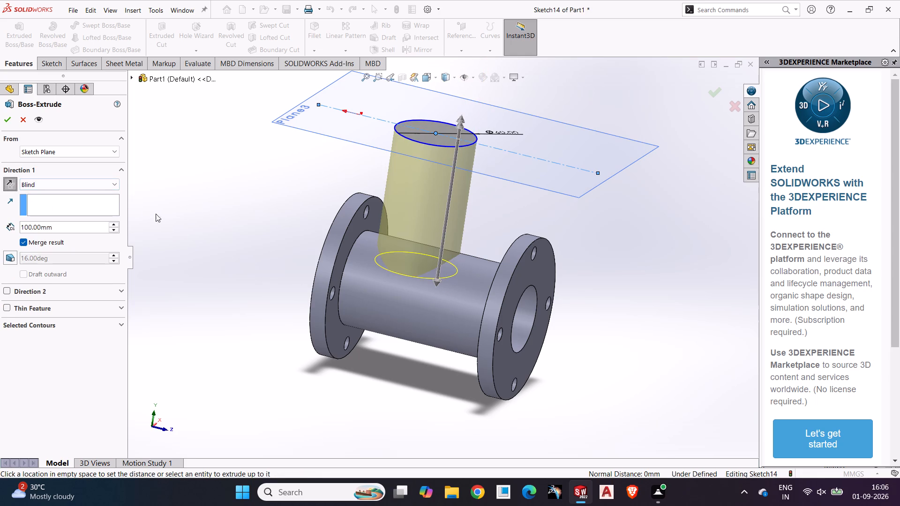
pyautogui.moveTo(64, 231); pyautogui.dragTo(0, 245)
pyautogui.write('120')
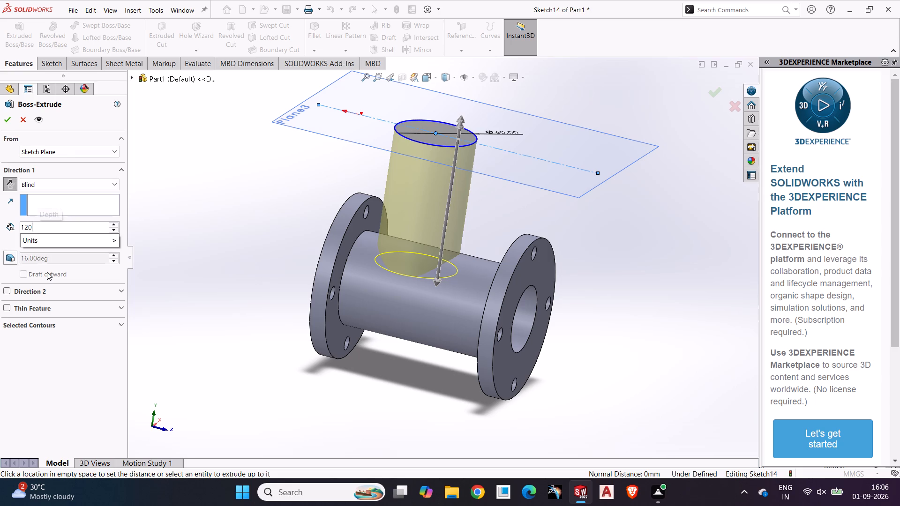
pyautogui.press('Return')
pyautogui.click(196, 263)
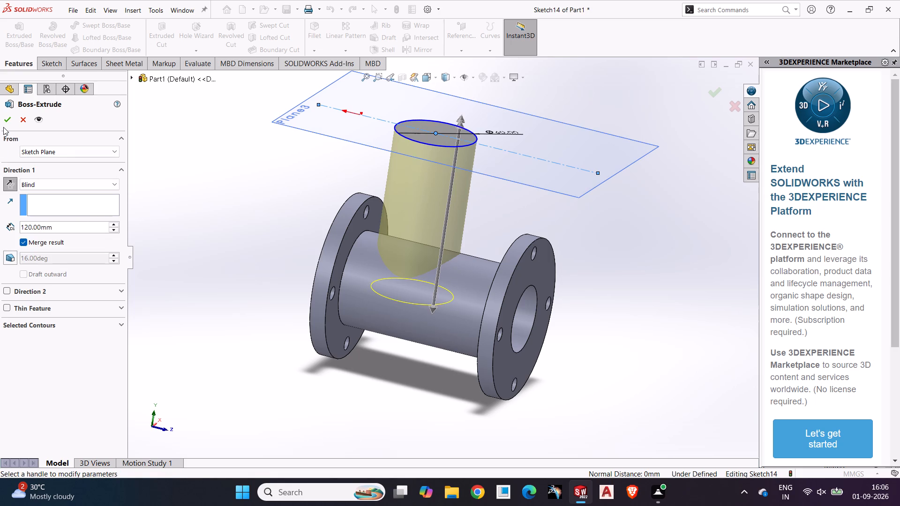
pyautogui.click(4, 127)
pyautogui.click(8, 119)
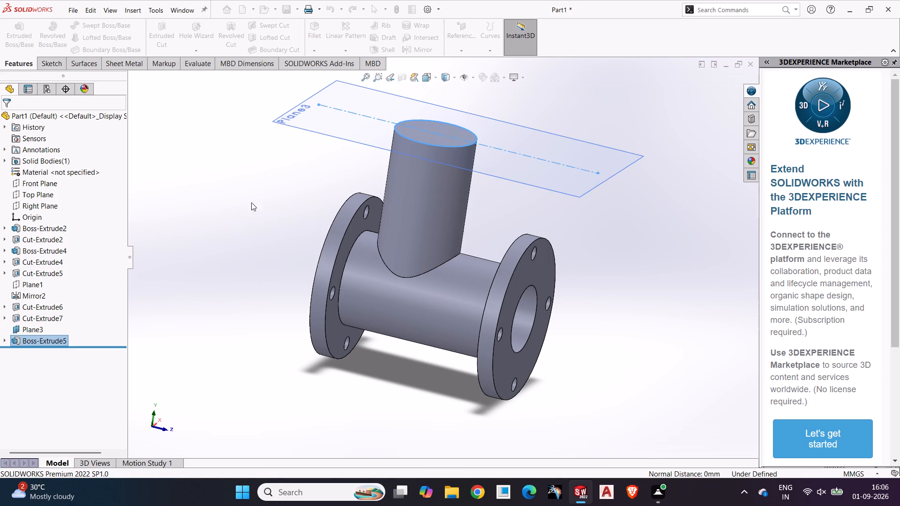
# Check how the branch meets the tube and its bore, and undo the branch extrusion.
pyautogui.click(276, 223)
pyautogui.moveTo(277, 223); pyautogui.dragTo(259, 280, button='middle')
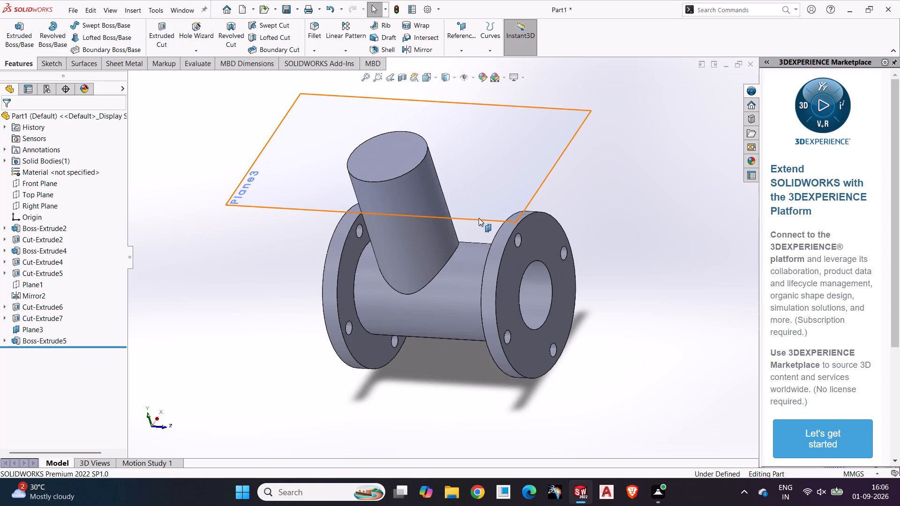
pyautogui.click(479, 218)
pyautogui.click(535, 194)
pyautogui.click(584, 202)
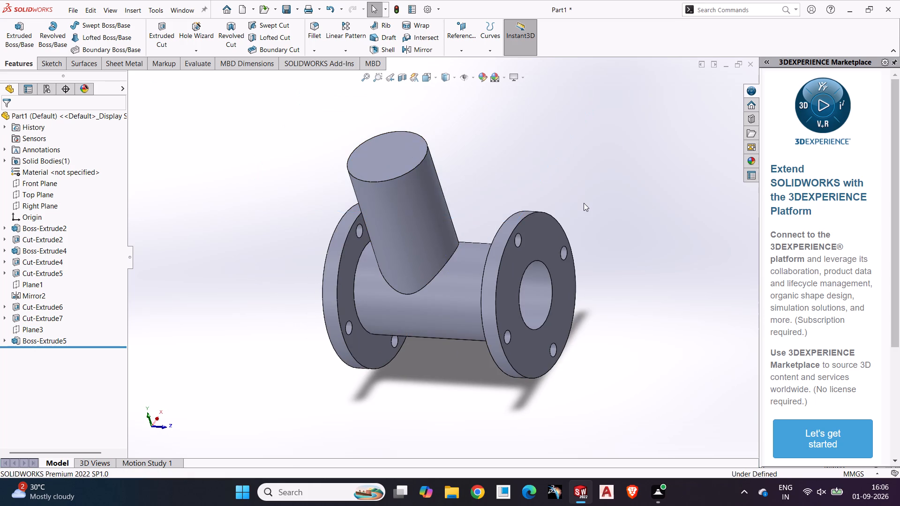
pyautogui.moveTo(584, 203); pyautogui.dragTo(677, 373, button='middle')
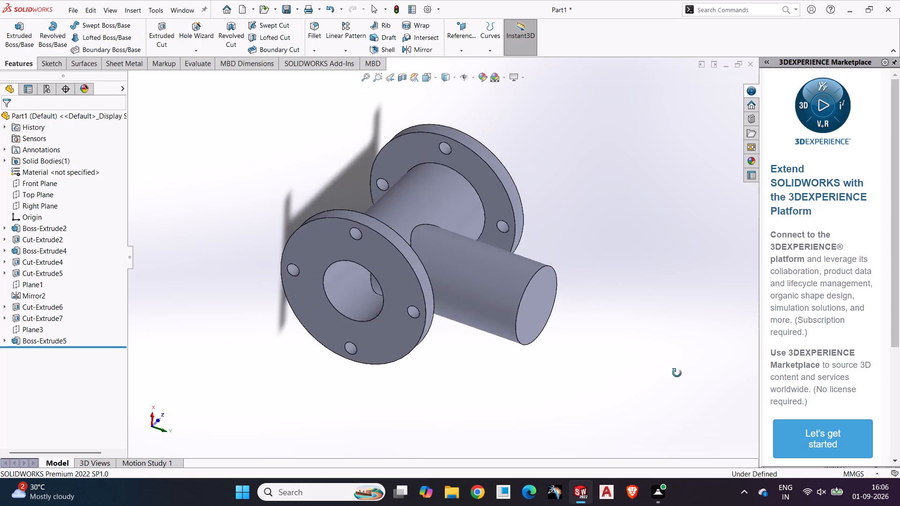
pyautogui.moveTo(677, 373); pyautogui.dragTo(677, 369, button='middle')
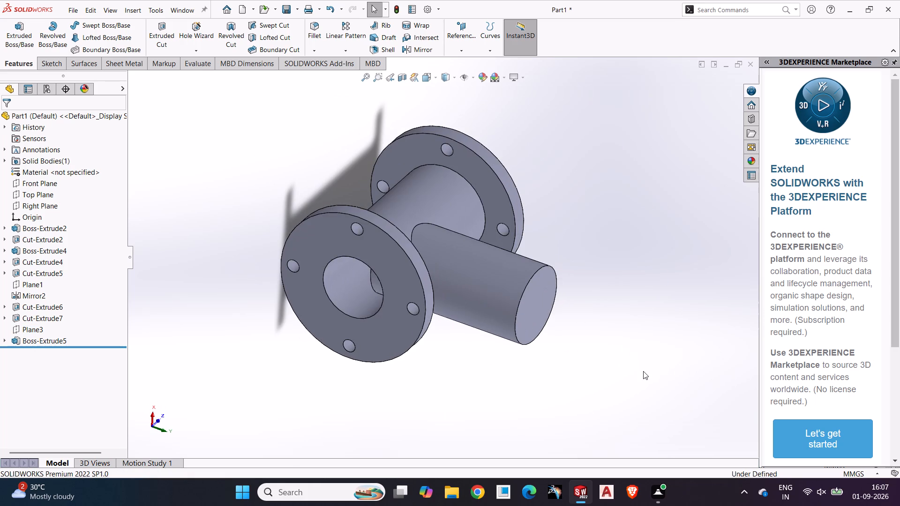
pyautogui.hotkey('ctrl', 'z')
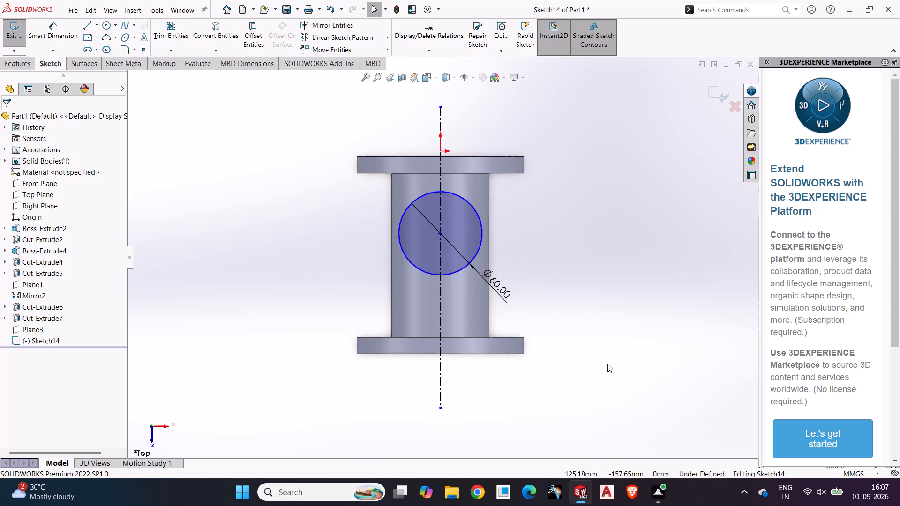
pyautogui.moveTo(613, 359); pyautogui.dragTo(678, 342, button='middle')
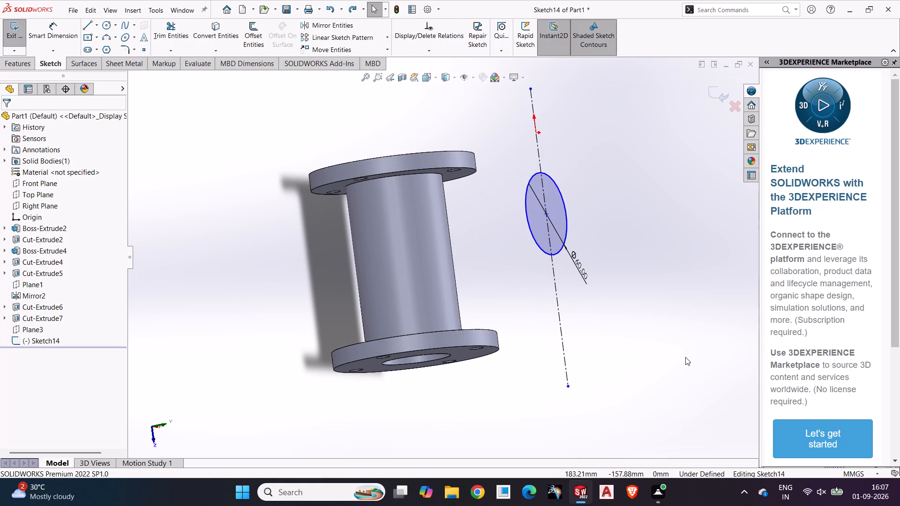
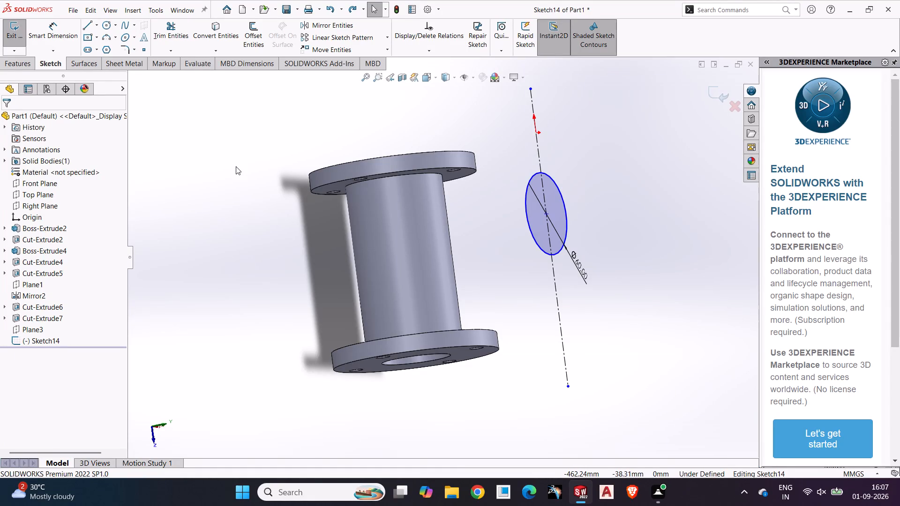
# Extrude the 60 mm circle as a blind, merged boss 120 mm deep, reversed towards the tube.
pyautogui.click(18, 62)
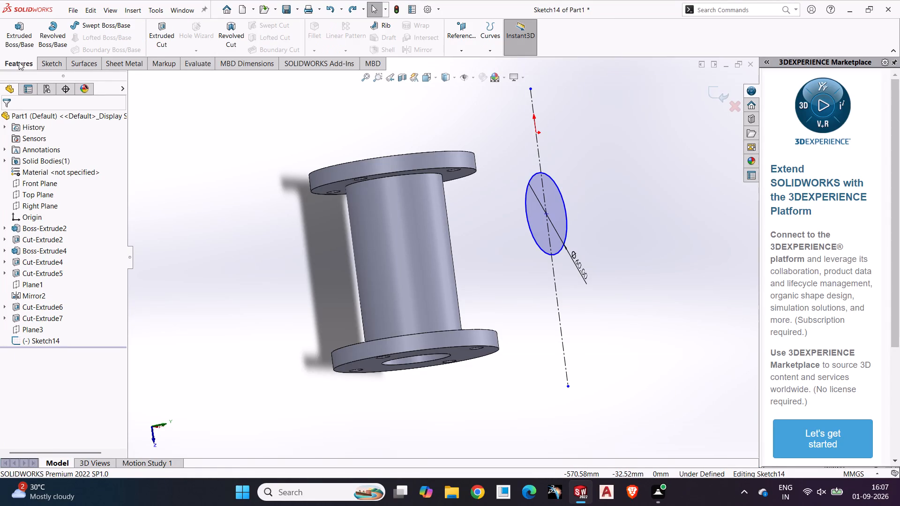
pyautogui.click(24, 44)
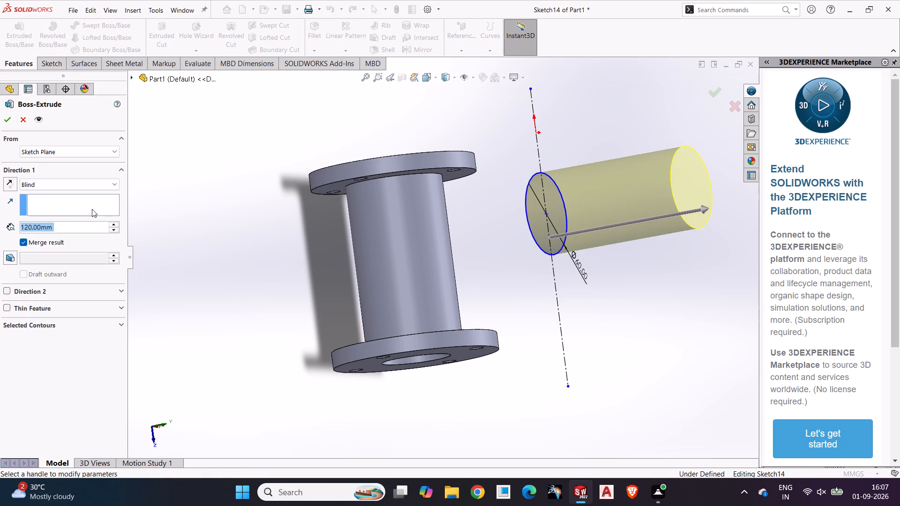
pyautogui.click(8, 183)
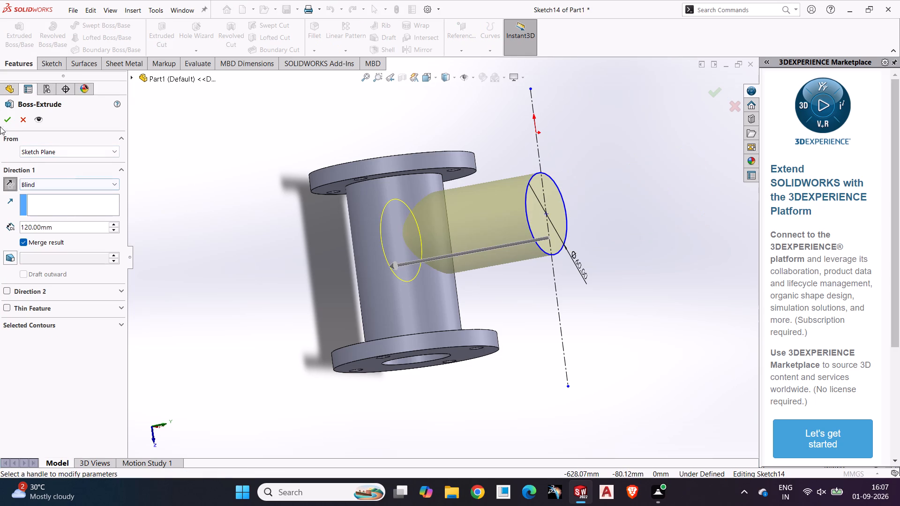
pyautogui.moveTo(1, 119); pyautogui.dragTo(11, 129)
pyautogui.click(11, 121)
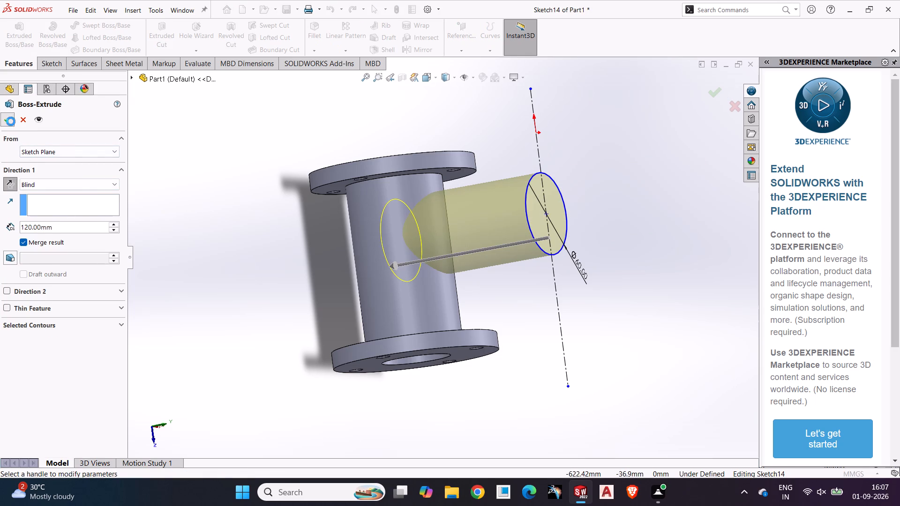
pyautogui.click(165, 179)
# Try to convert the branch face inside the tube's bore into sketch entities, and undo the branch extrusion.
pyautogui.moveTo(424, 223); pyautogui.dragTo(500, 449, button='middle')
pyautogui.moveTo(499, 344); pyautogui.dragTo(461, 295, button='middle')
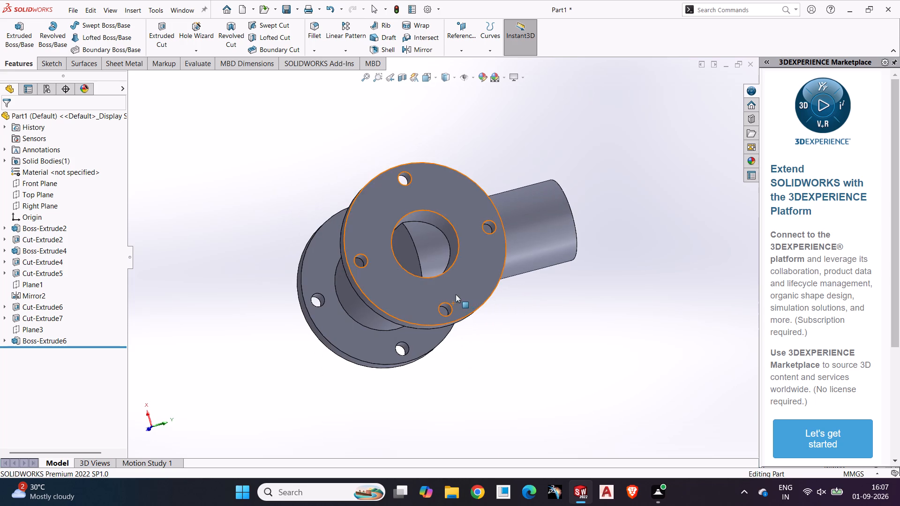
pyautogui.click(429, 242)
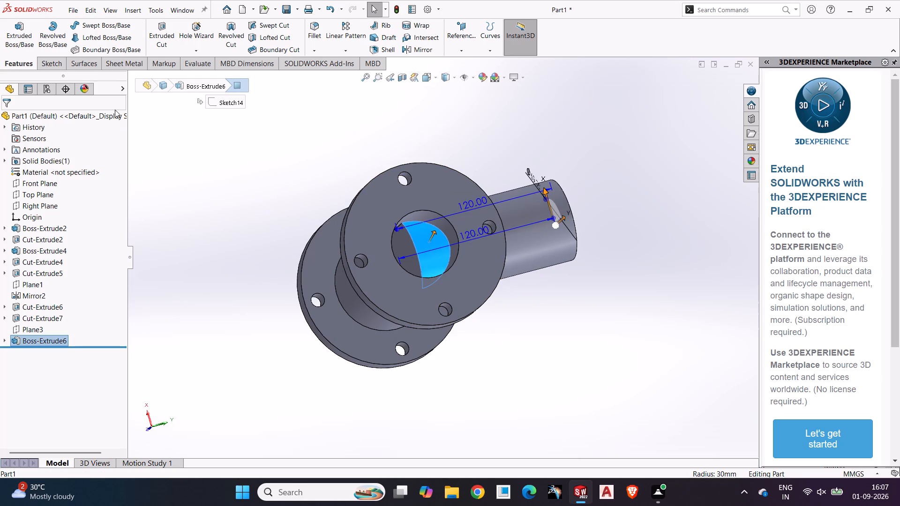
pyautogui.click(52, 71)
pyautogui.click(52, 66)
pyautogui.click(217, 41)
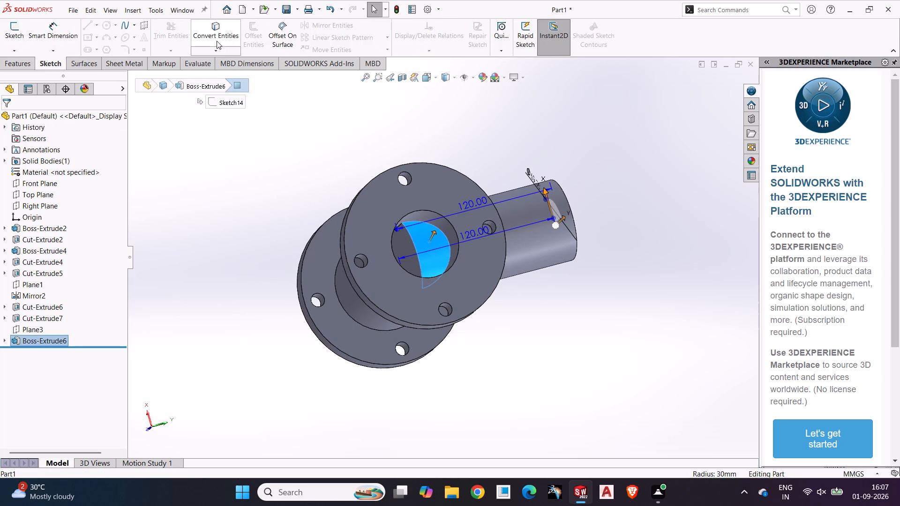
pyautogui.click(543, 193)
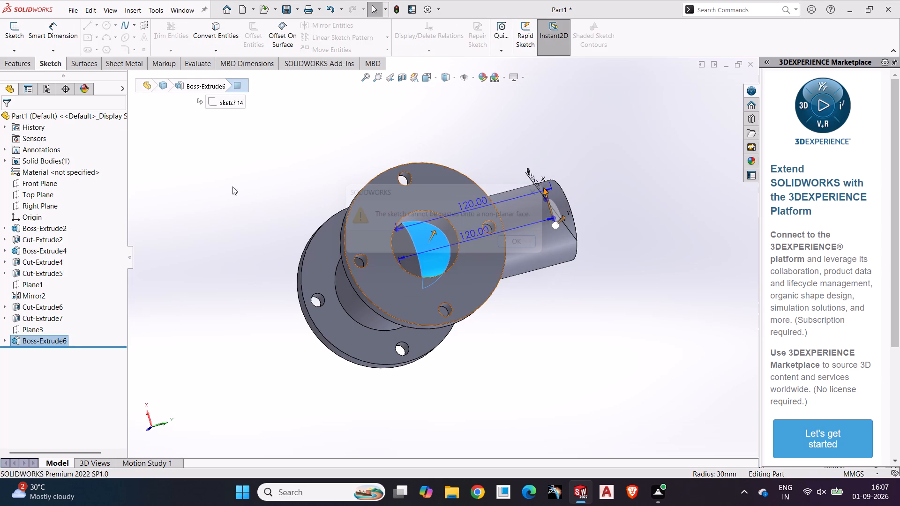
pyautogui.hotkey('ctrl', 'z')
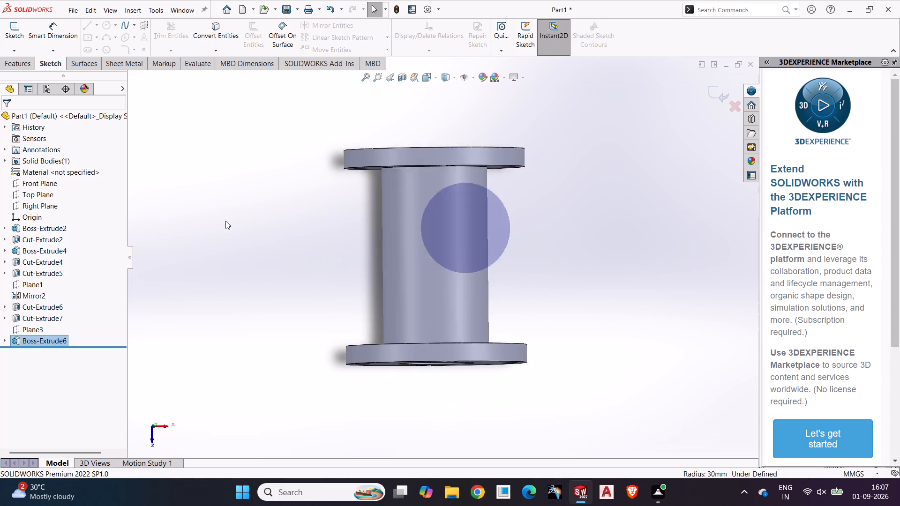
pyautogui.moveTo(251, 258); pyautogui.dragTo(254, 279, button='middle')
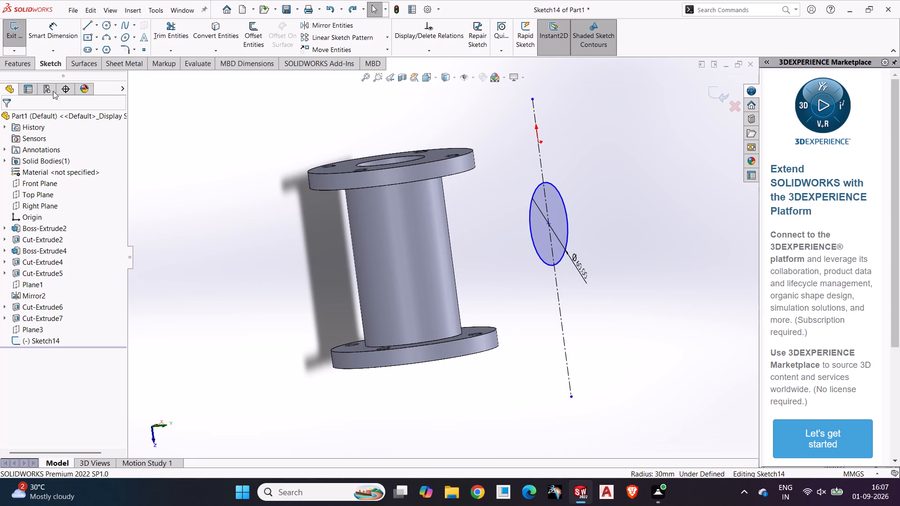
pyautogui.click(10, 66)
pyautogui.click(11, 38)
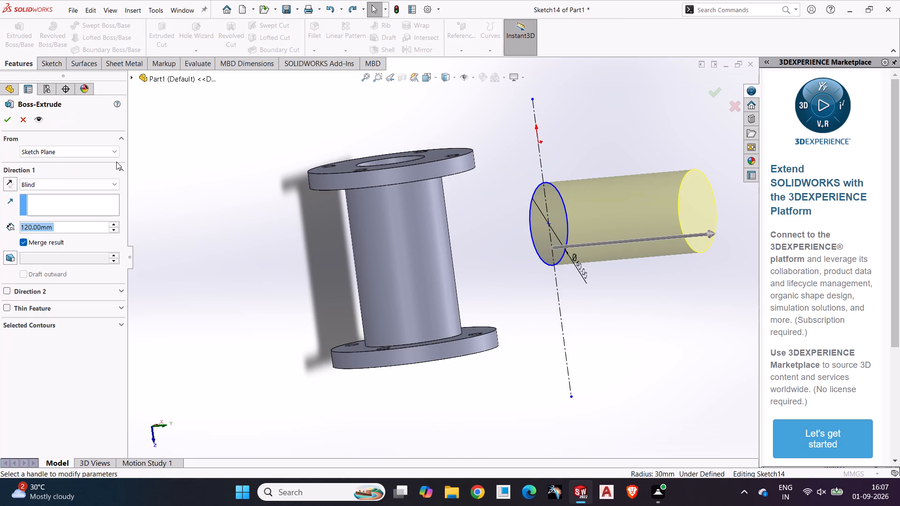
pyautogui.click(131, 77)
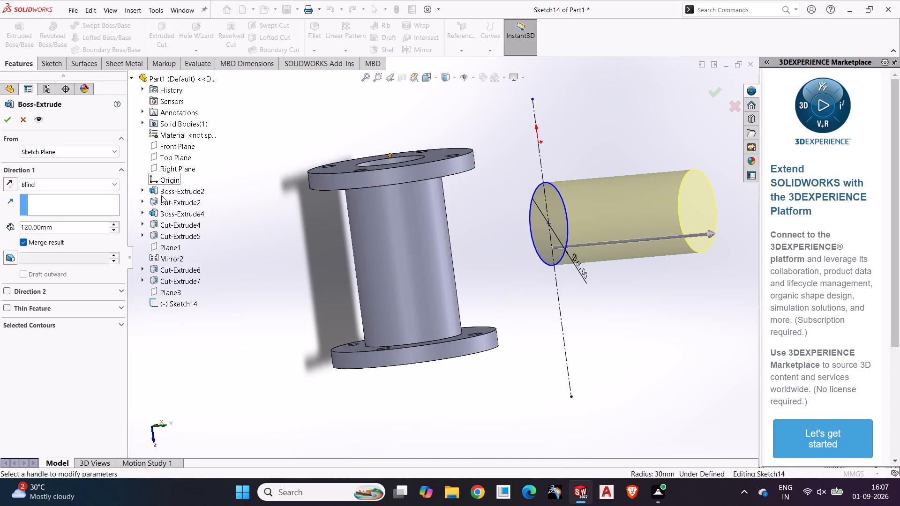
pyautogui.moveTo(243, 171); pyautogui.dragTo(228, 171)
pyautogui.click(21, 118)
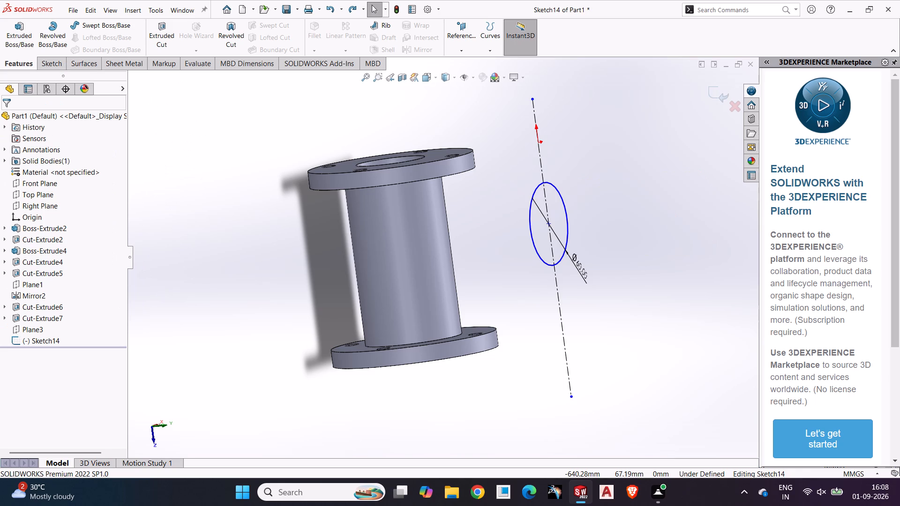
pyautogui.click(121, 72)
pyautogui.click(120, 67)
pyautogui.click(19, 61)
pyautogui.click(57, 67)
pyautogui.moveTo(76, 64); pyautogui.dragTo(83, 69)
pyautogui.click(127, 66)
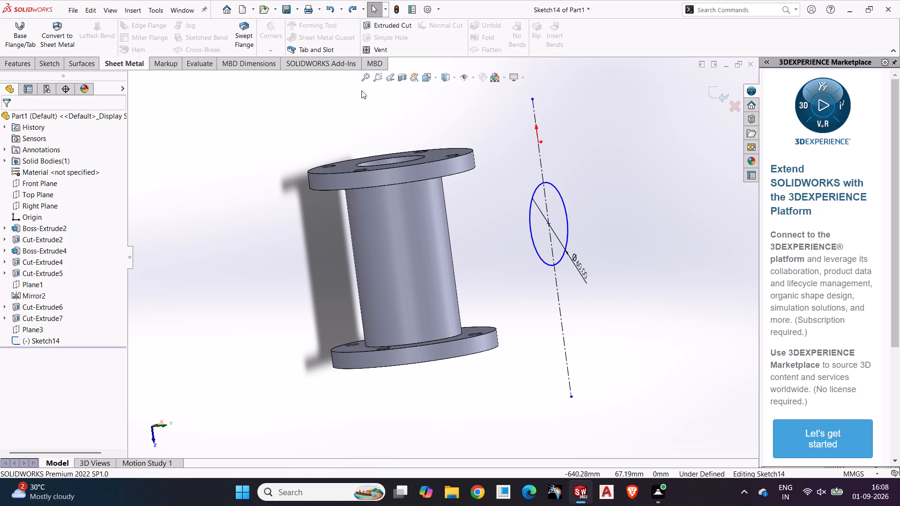
# Set up a blind, merged boss extrusion of the 60 mm circle, reversed towards the tube, with a depth of 100 mm.
pyautogui.click(0, 62)
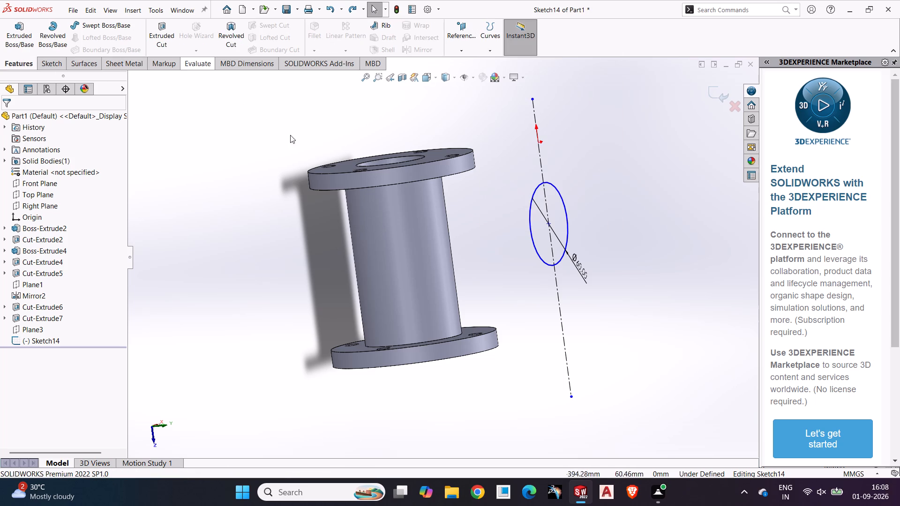
pyautogui.click(22, 31)
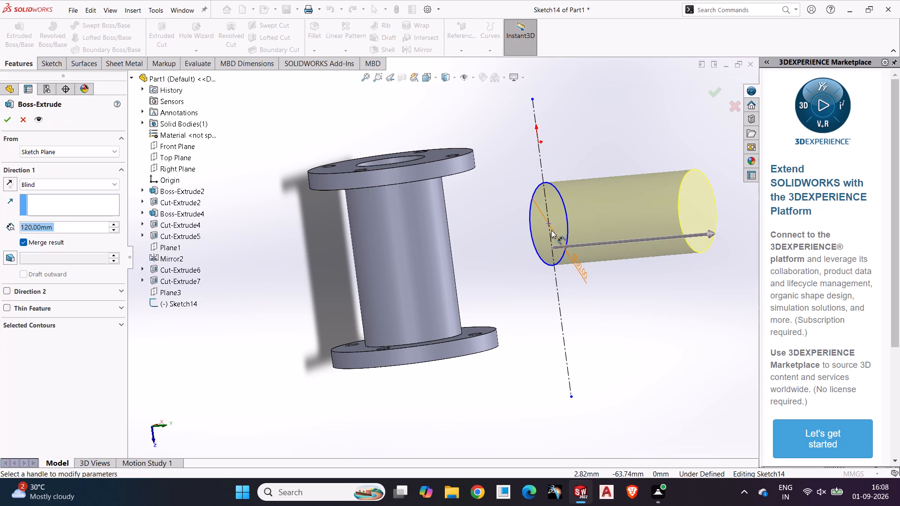
pyautogui.click(551, 230)
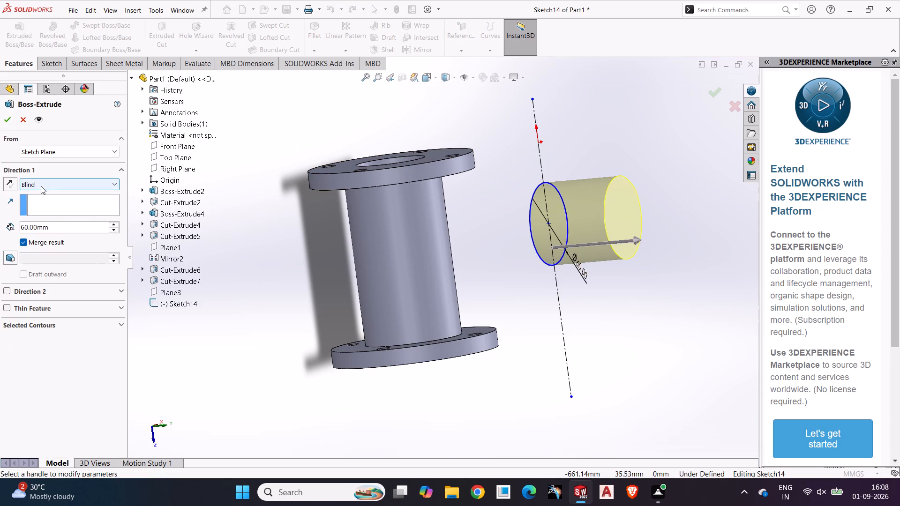
pyautogui.click(8, 182)
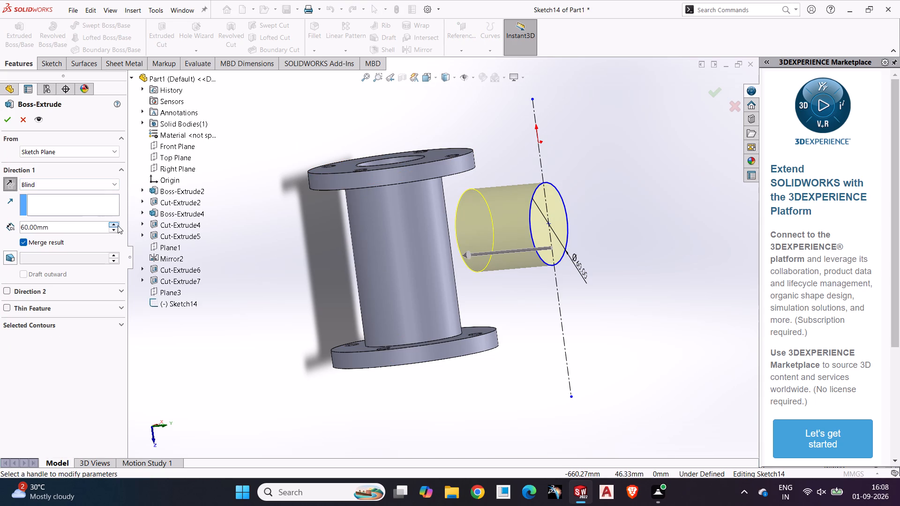
pyautogui.moveTo(82, 229); pyautogui.dragTo(0, 256)
pyautogui.press('1')
pyautogui.write('00')
pyautogui.press('Return')
pyautogui.click(261, 361)
pyautogui.moveTo(278, 357); pyautogui.dragTo(340, 505, button='middle')
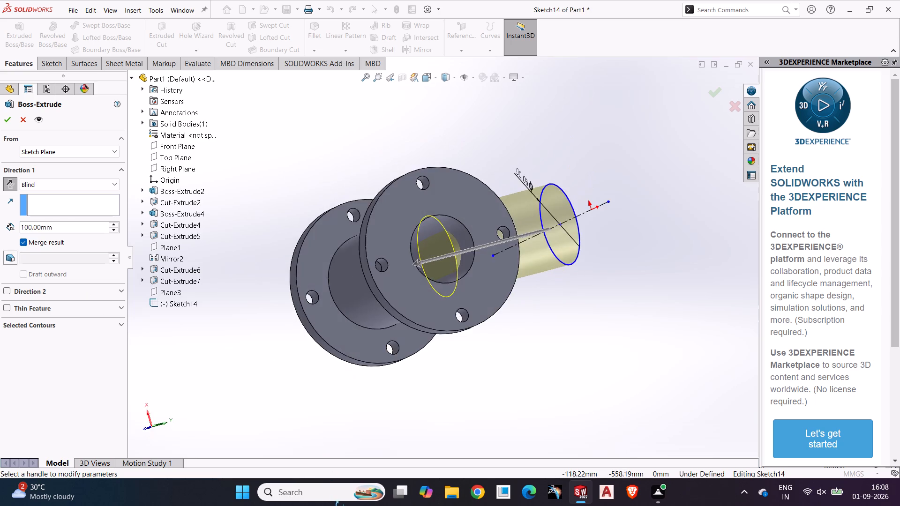
pyautogui.moveTo(340, 505); pyautogui.dragTo(308, 495, button='middle')
pyautogui.middleClick(266, 380)
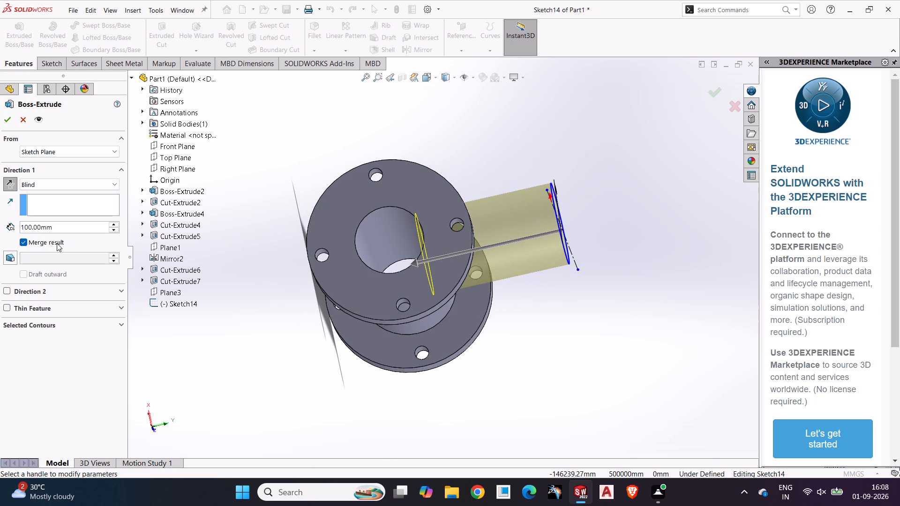
# Set the branch extrusion's depth to 95 mm, complete the boss and check the tube's bore.
pyautogui.moveTo(67, 227); pyautogui.dragTo(0, 244)
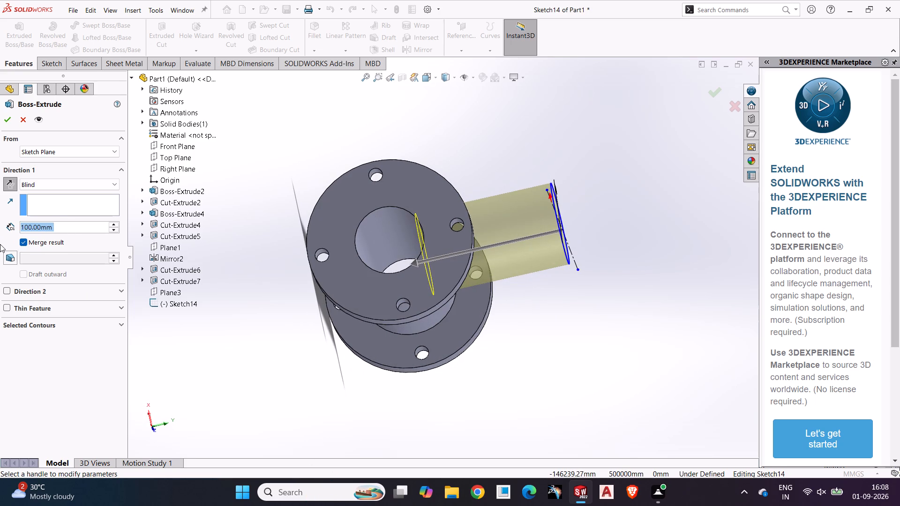
pyautogui.write('95')
pyautogui.press('Return')
pyautogui.click(573, 345)
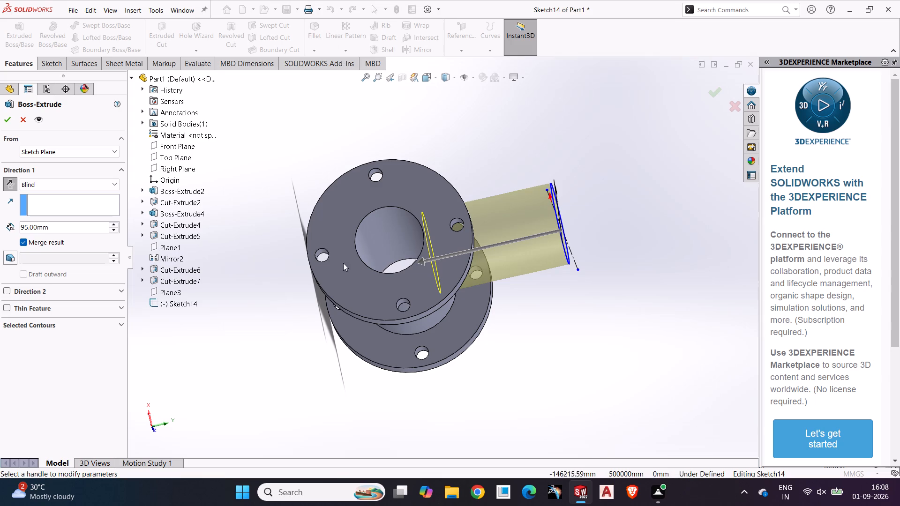
pyautogui.moveTo(417, 346); pyautogui.dragTo(373, 304, button='middle')
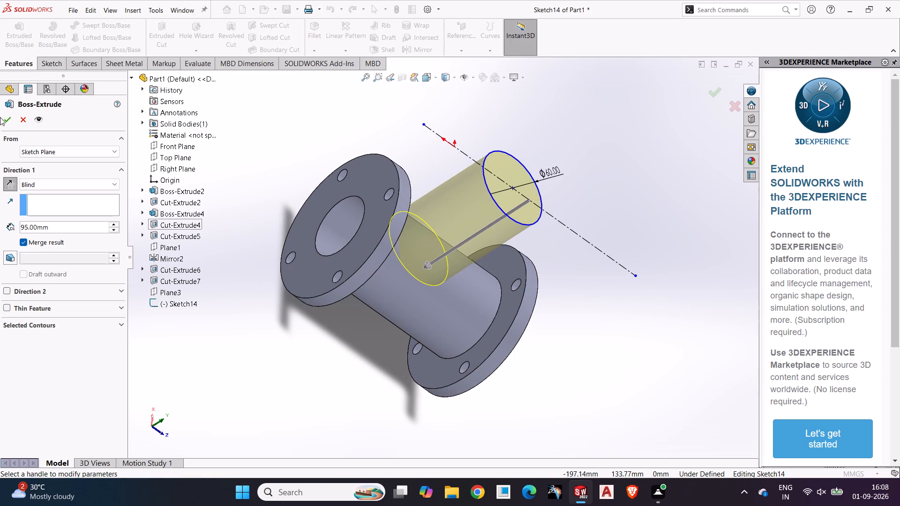
pyautogui.click(4, 125)
pyautogui.click(322, 133)
pyautogui.moveTo(383, 220); pyautogui.dragTo(352, 245, button='middle')
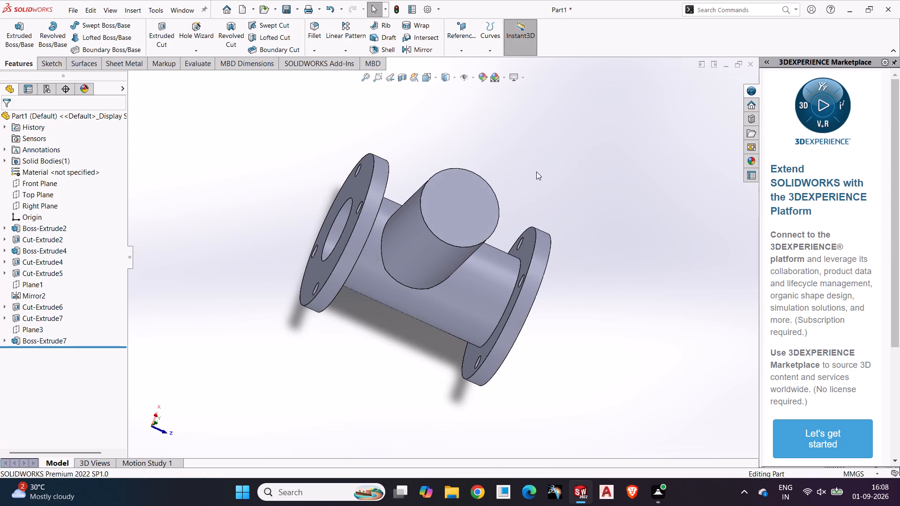
pyautogui.moveTo(405, 212); pyautogui.dragTo(496, 269, button='middle')
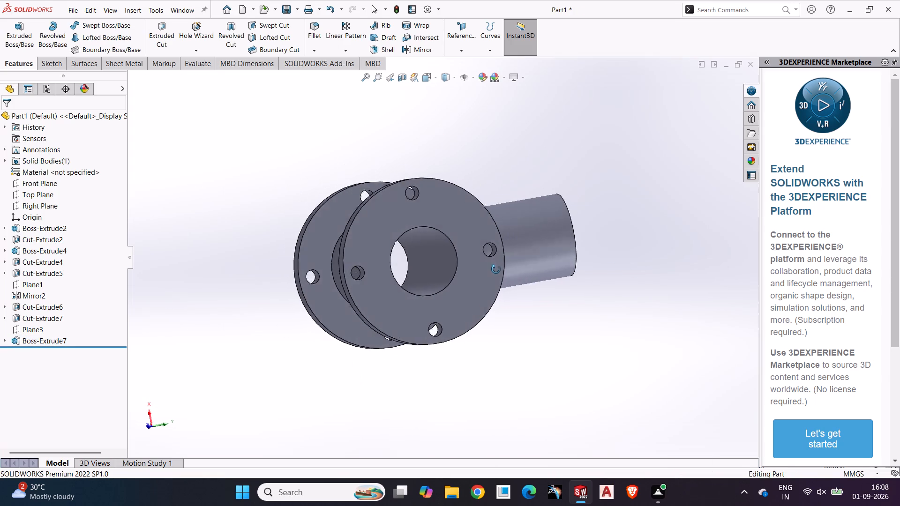
# Sketch a circle of about 25.5 mm radius on the branch's outer end face, concentric with its edge.
pyautogui.moveTo(496, 269); pyautogui.dragTo(394, 296, button='middle')
pyautogui.click(412, 262)
pyautogui.click(45, 58)
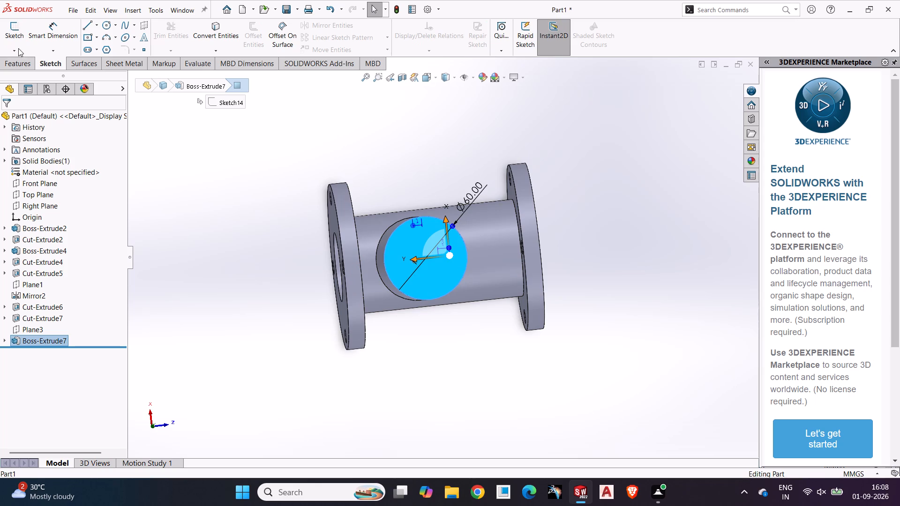
pyautogui.click(18, 40)
pyautogui.click(194, 196)
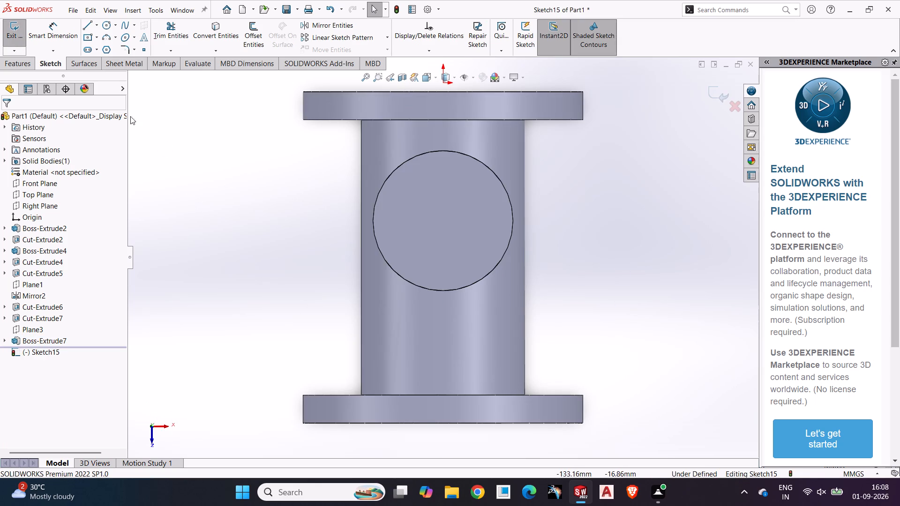
pyautogui.click(106, 24)
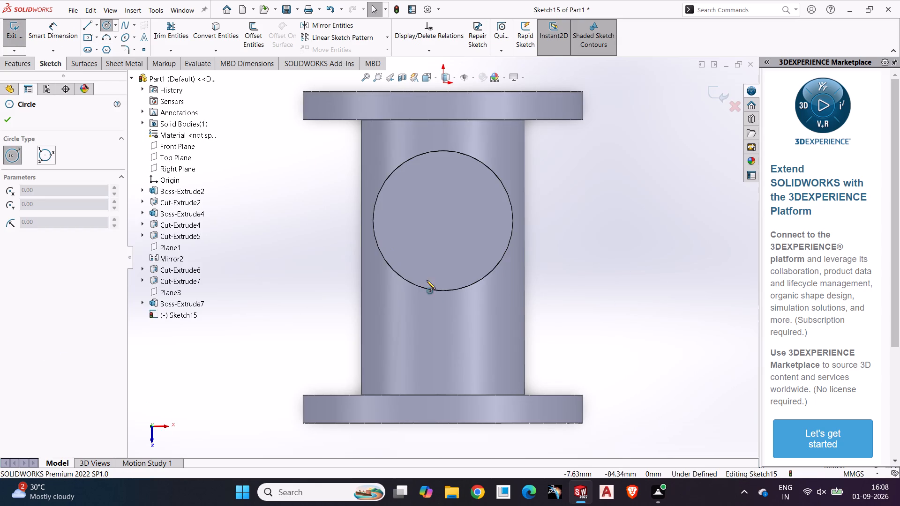
pyautogui.click(442, 223)
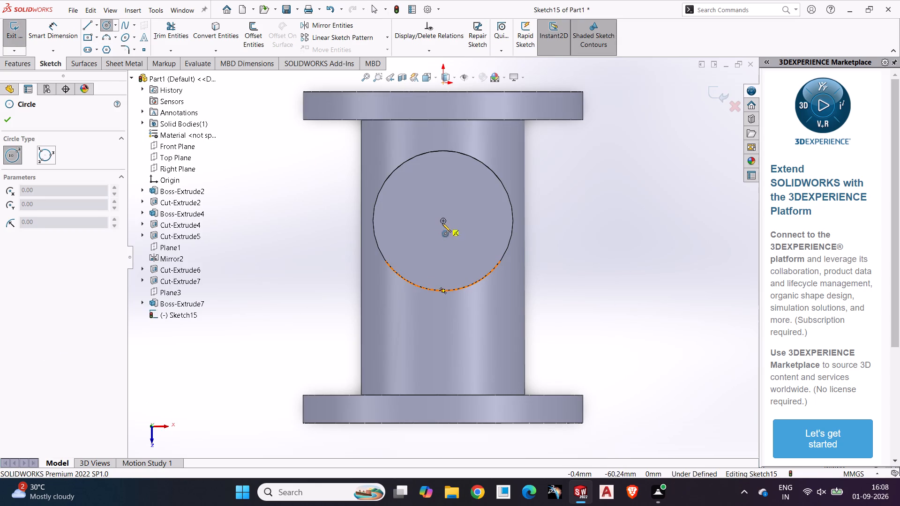
pyautogui.click(479, 268)
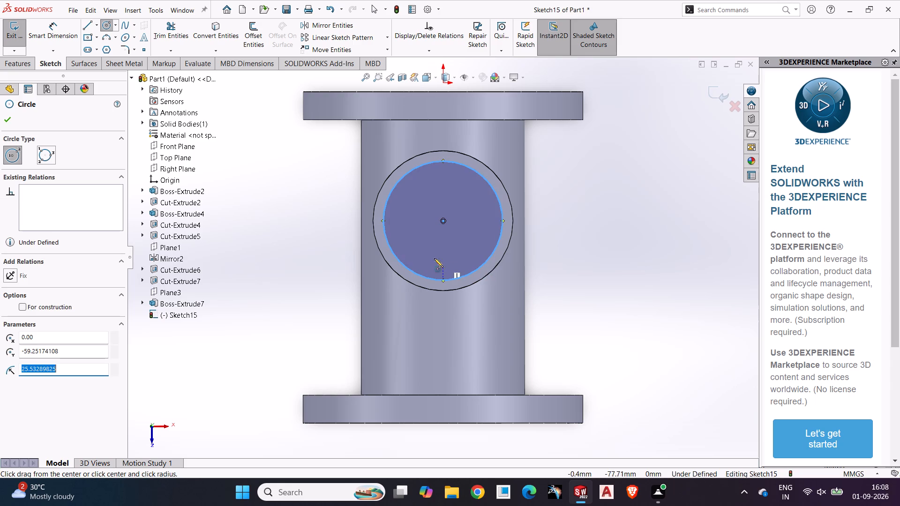
# Dimension the circle on the branch's outer end face with a diameter of 40 mm.
pyautogui.click(13, 62)
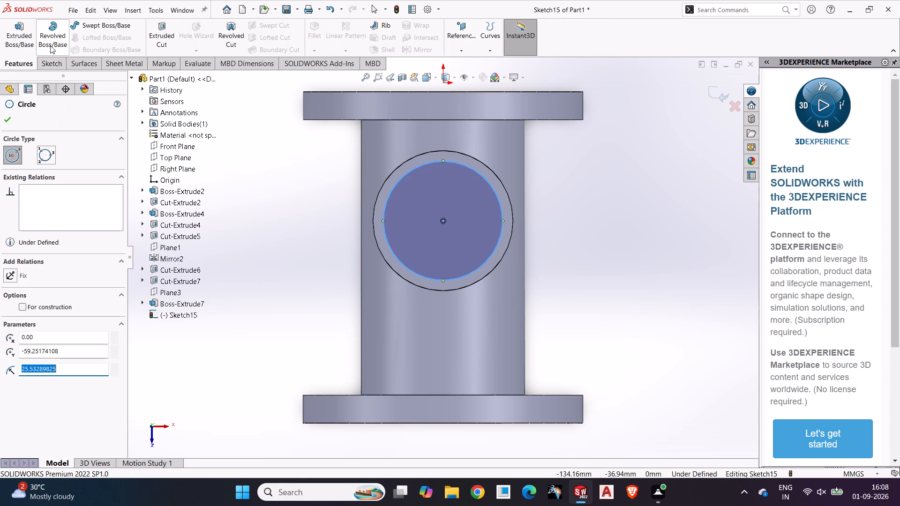
pyautogui.click(53, 62)
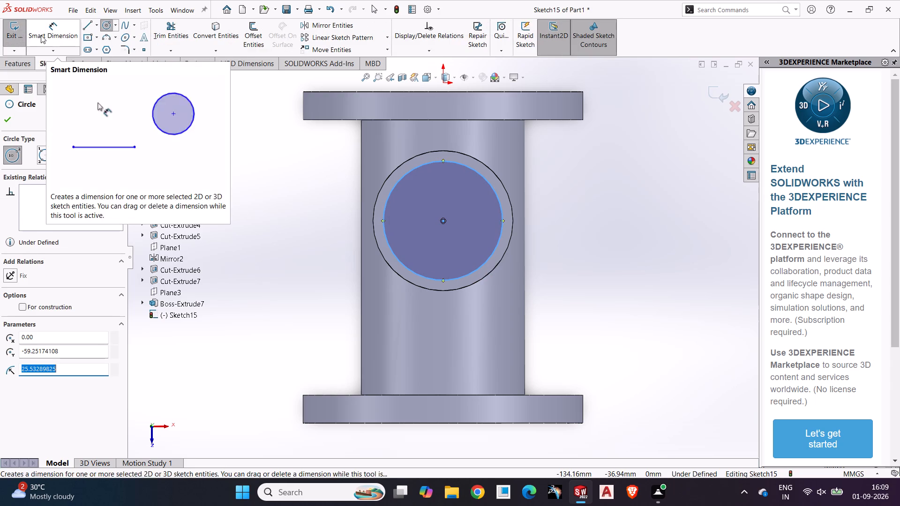
pyautogui.click(41, 35)
pyautogui.click(457, 271)
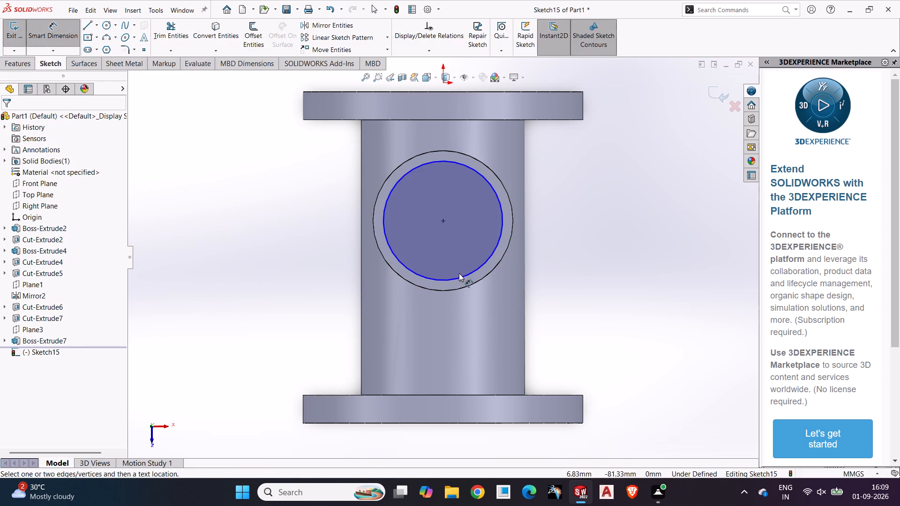
pyautogui.click(460, 276)
pyautogui.click(607, 292)
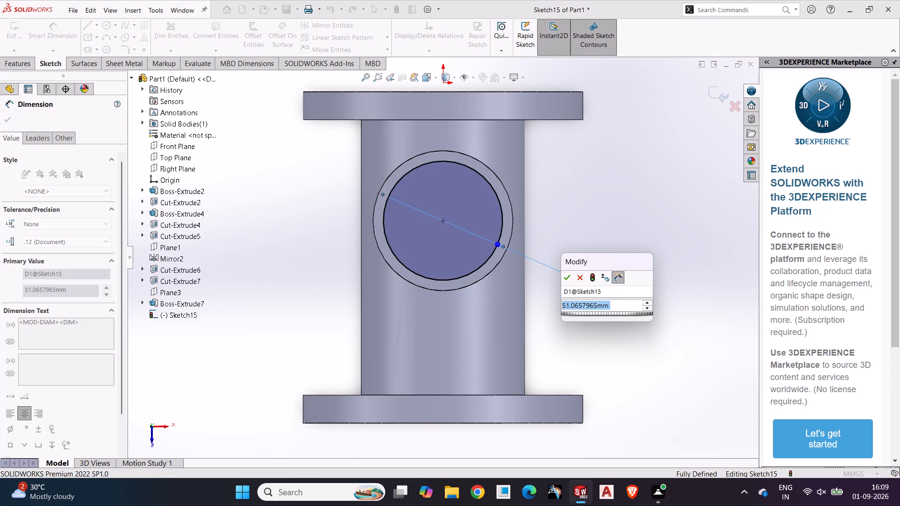
pyautogui.write('40')
pyautogui.press('Return')
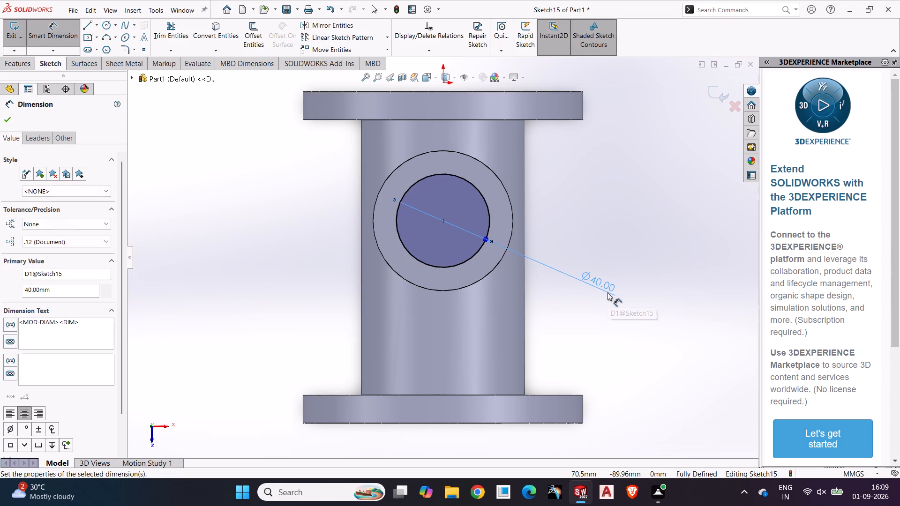
# Change the diameter of the circle on the branch's end face to 36 mm.
pyautogui.doubleClick(604, 287)
pyautogui.write('36')
pyautogui.press('Return')
# Start an extruded cut of the 36 mm circle into the branch and try a blind depth of 95 mm.
pyautogui.click(2, 65)
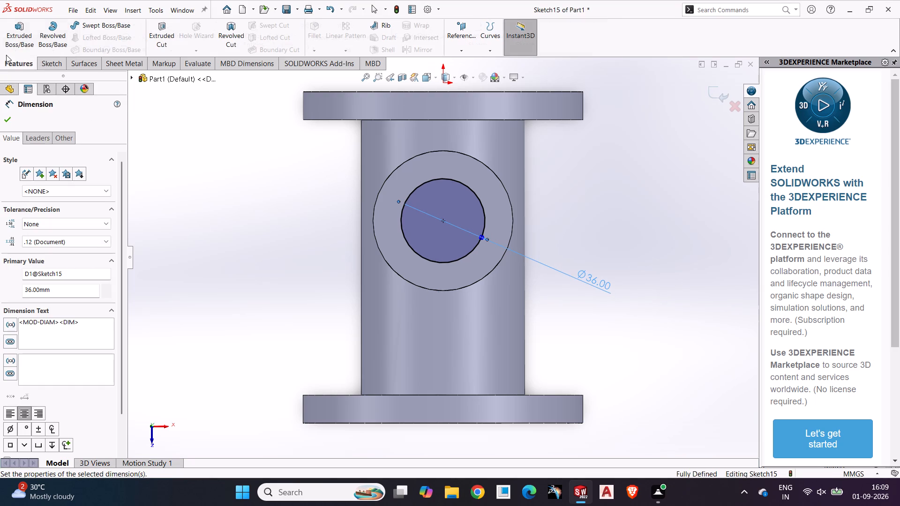
pyautogui.click(150, 35)
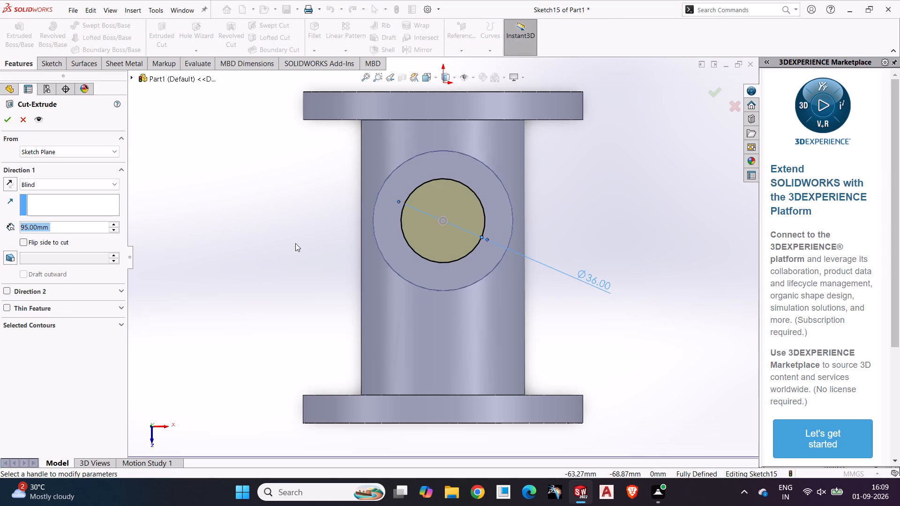
pyautogui.moveTo(295, 243); pyautogui.dragTo(383, 295, button='middle')
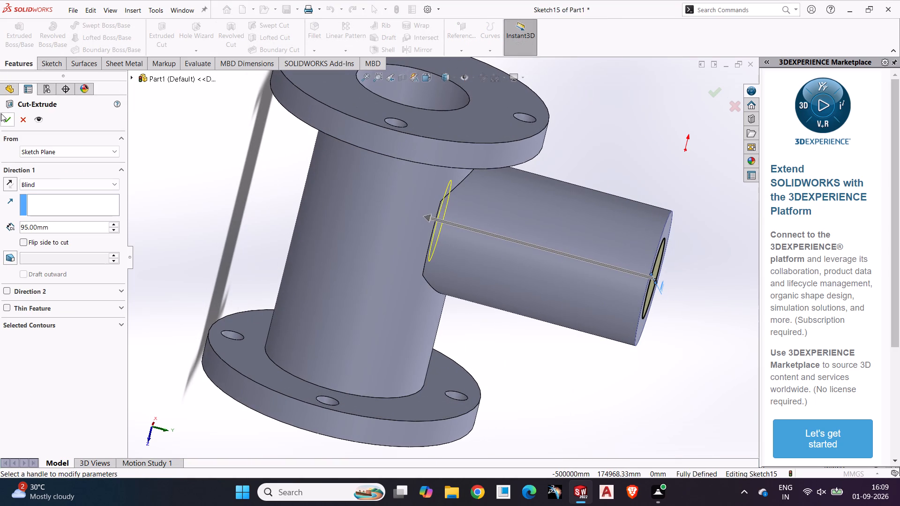
pyautogui.click(1, 113)
pyautogui.moveTo(213, 139); pyautogui.dragTo(199, 272, button='middle')
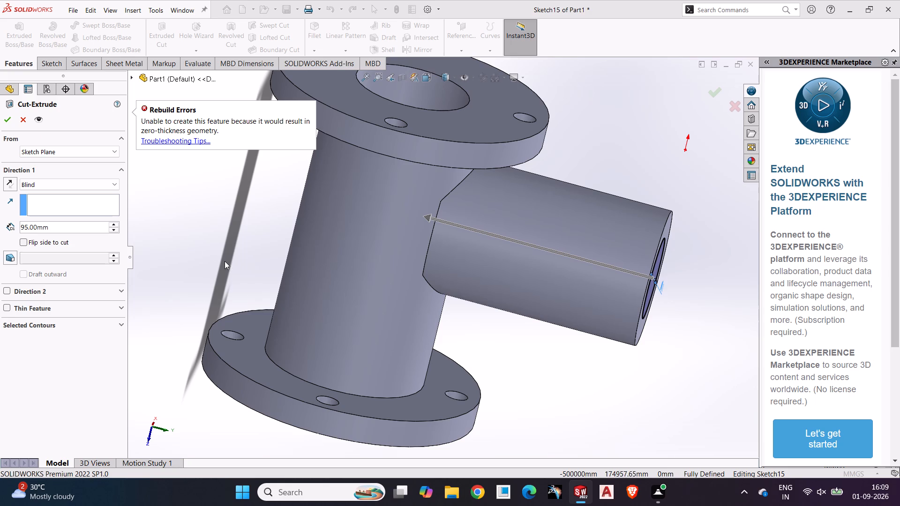
pyautogui.scroll(1, 225, 261)
pyautogui.click(215, 225)
pyautogui.moveTo(232, 233); pyautogui.dragTo(243, 372, button='middle')
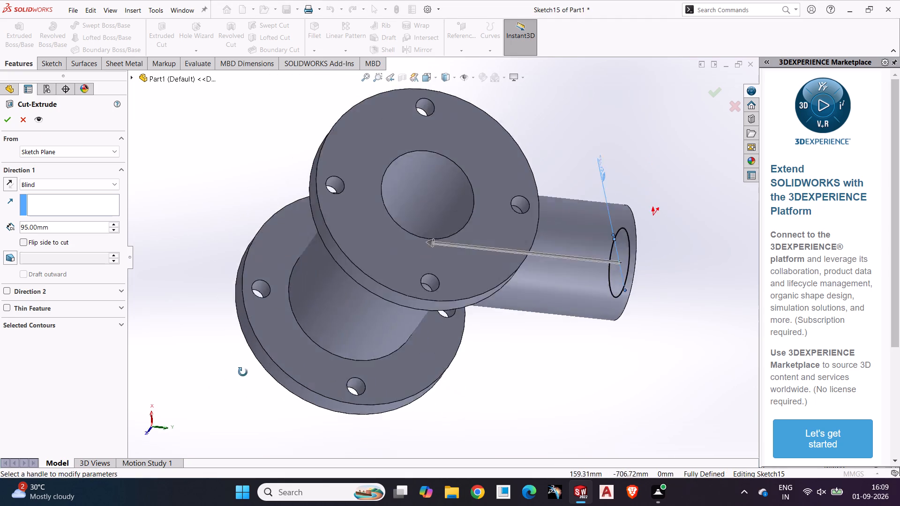
pyautogui.moveTo(243, 372); pyautogui.dragTo(205, 335, button='middle')
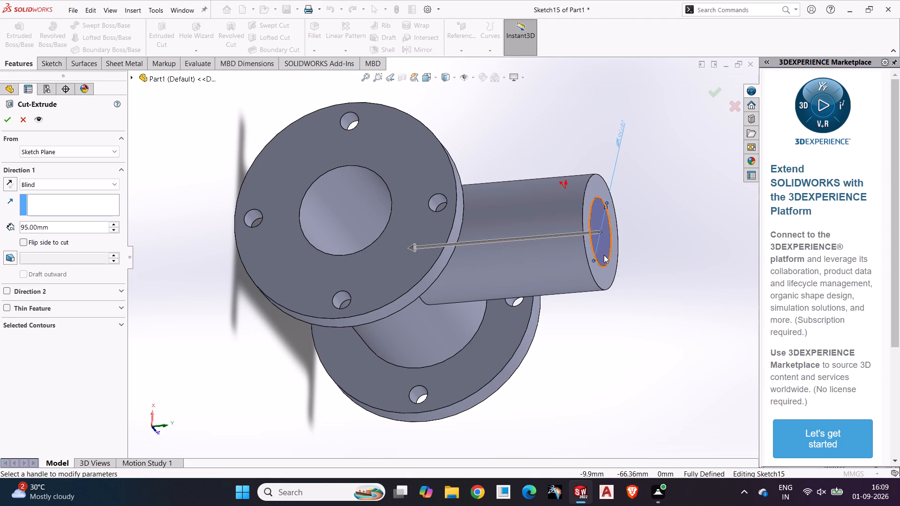
pyautogui.click(604, 255)
pyautogui.click(8, 122)
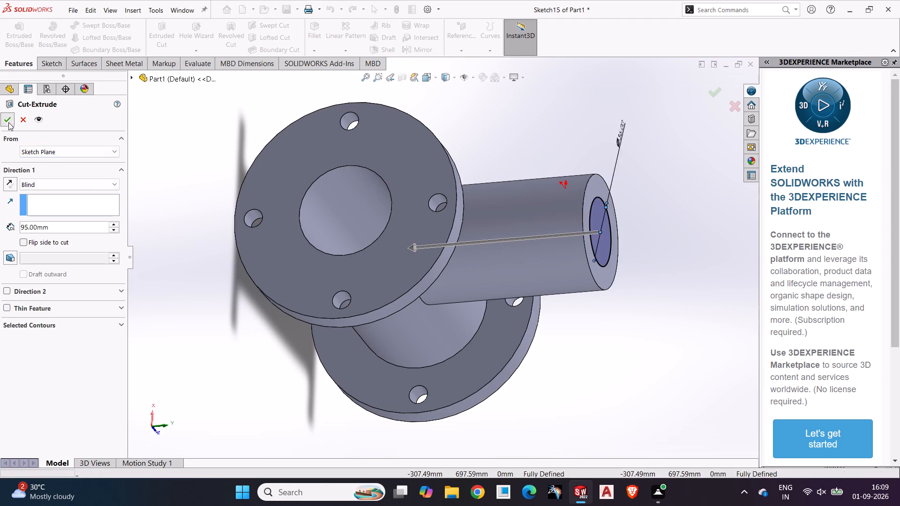
pyautogui.click(198, 182)
# Set the branch bore cut's end condition to Up To Next and complete the cut.
pyautogui.click(66, 187)
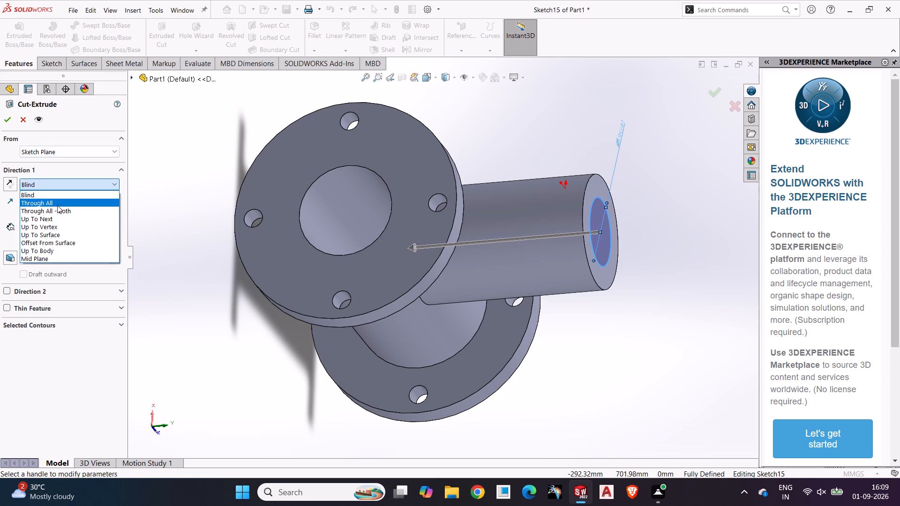
pyautogui.click(57, 206)
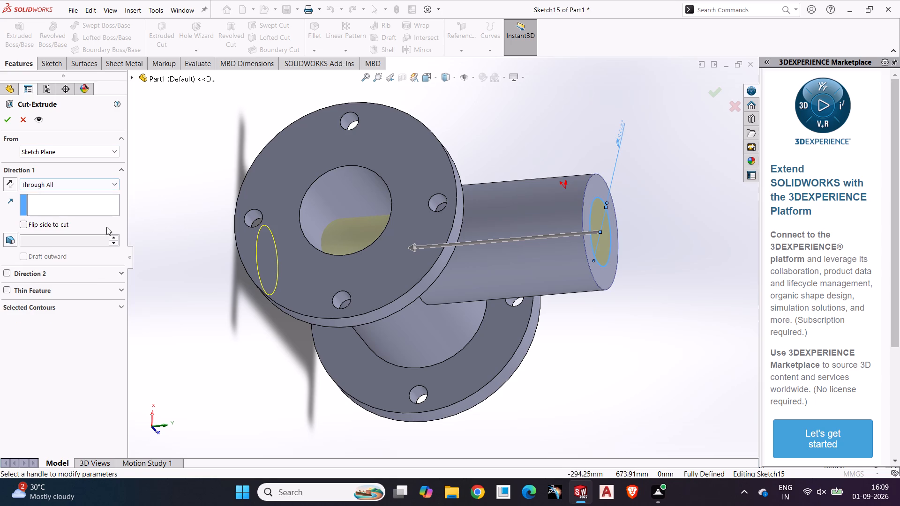
pyautogui.click(58, 187)
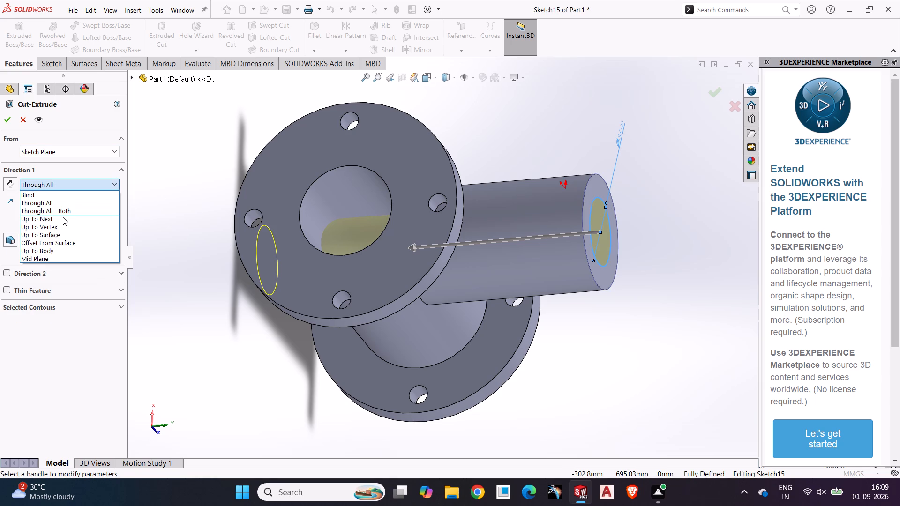
pyautogui.click(63, 217)
pyautogui.click(7, 117)
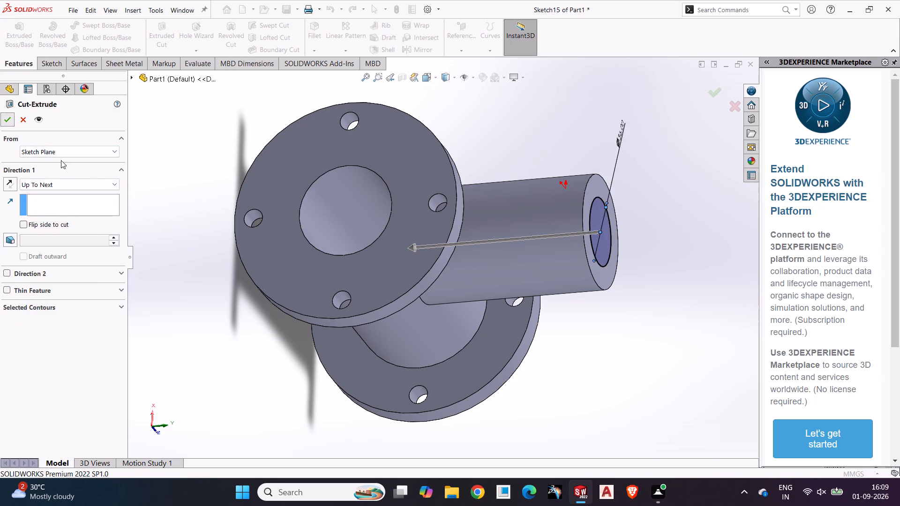
pyautogui.moveTo(210, 197); pyautogui.dragTo(177, 226, button='middle')
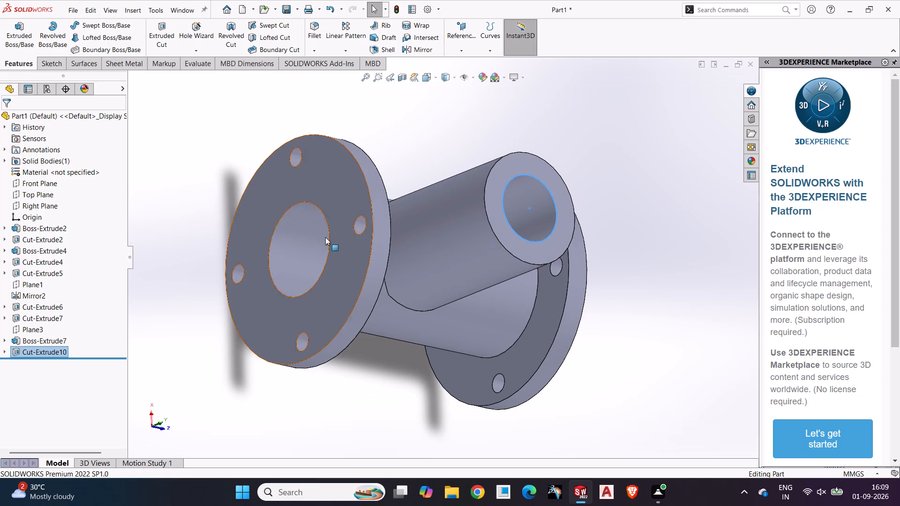
pyautogui.click(585, 342)
# Sketch a circle of about 43.6 mm diameter on the branch's outer end face, concentric with the 36 mm bore.
pyautogui.click(534, 253)
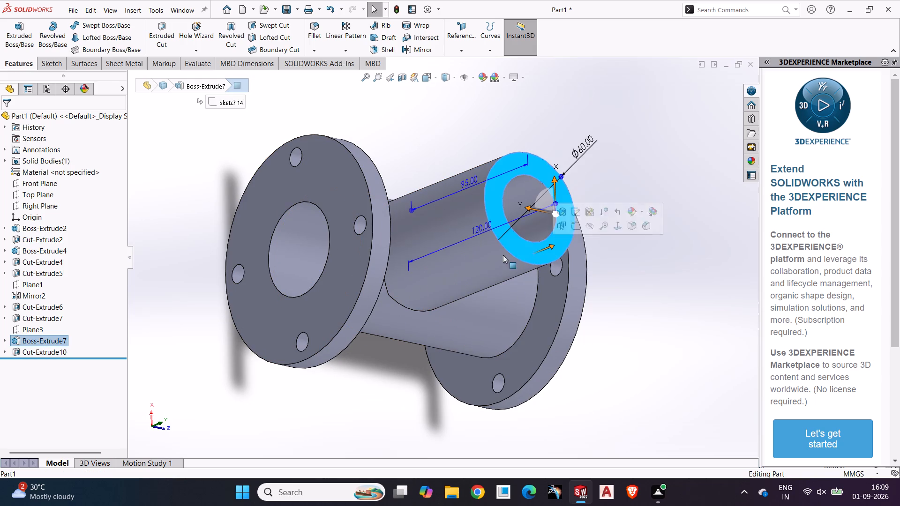
pyautogui.click(45, 61)
pyautogui.click(18, 35)
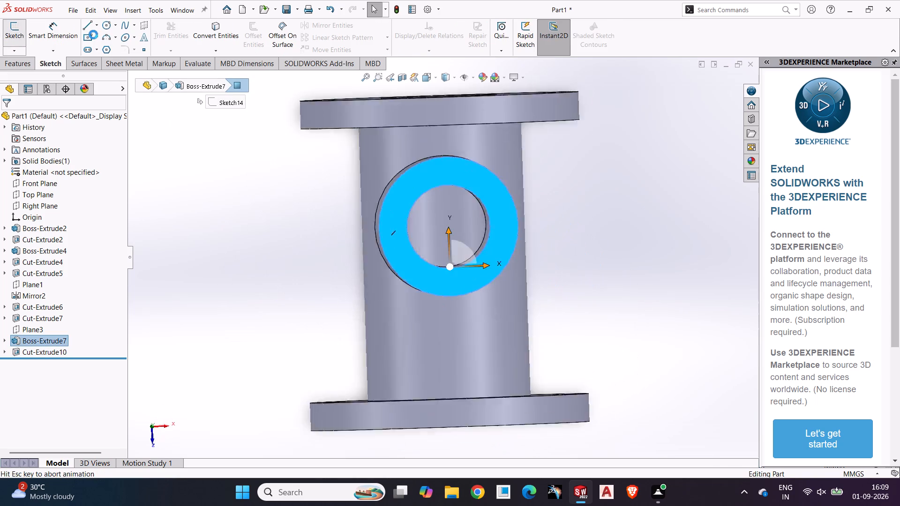
pyautogui.click(108, 26)
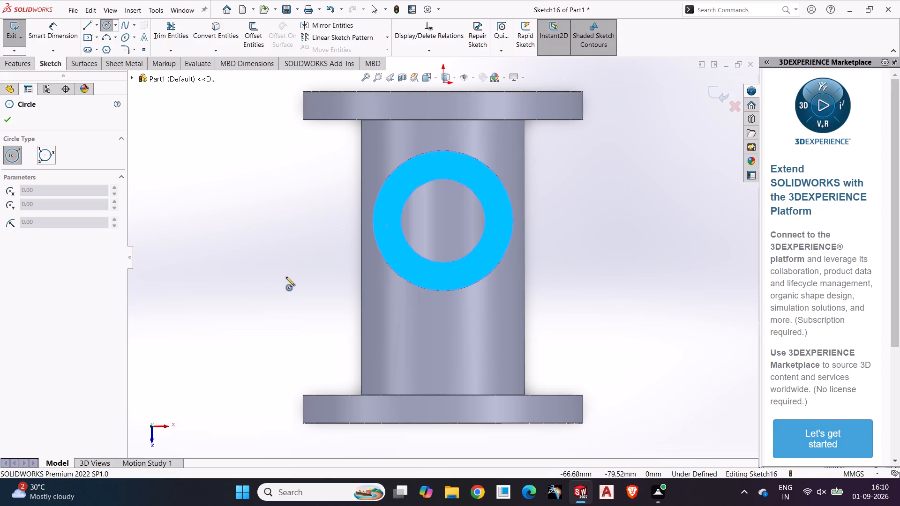
pyautogui.click(109, 22)
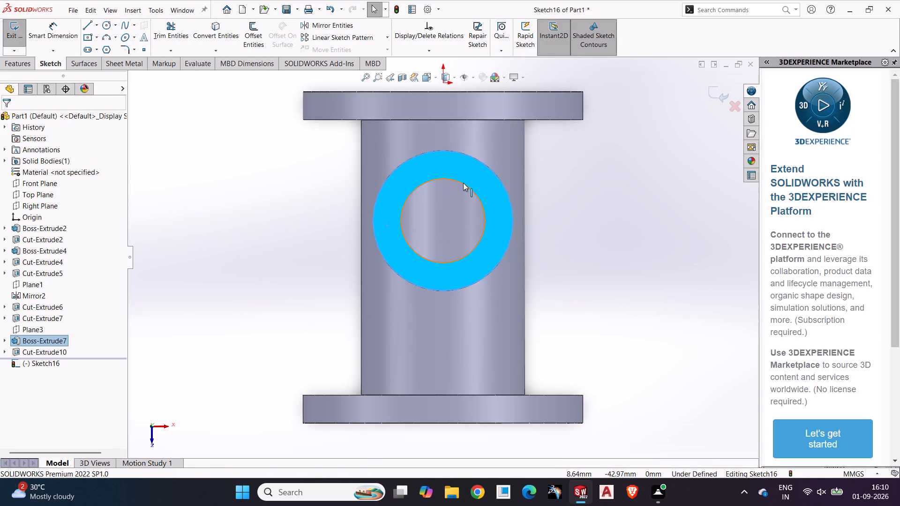
pyautogui.press('Escape')
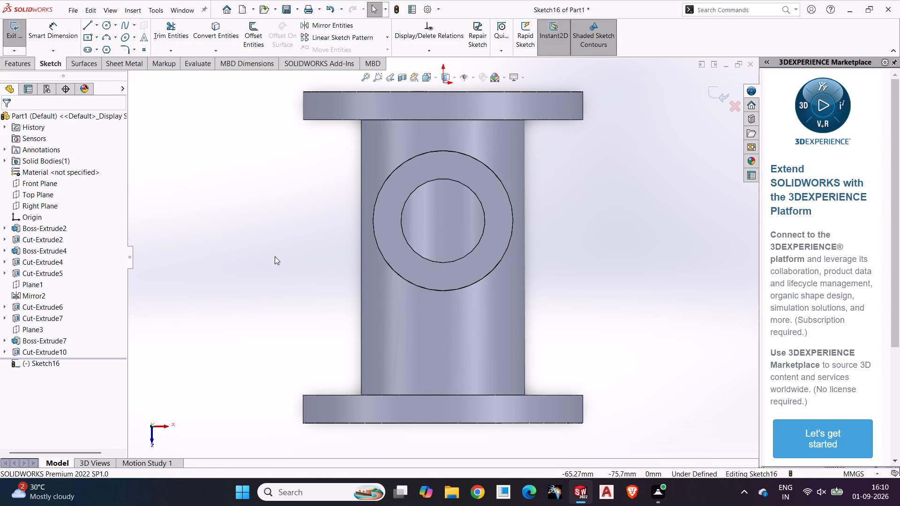
pyautogui.moveTo(294, 248); pyautogui.dragTo(243, 289, button='middle')
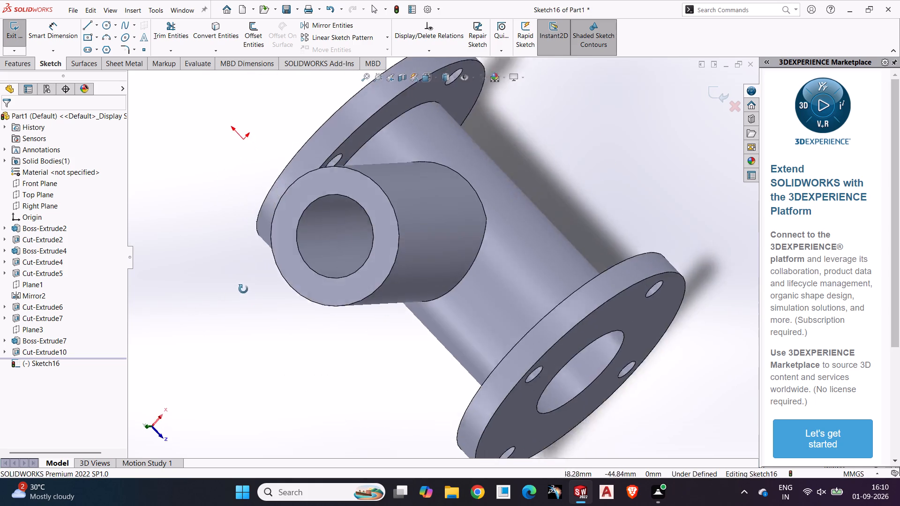
pyautogui.moveTo(243, 289); pyautogui.dragTo(290, 286, button='middle')
pyautogui.click(474, 185)
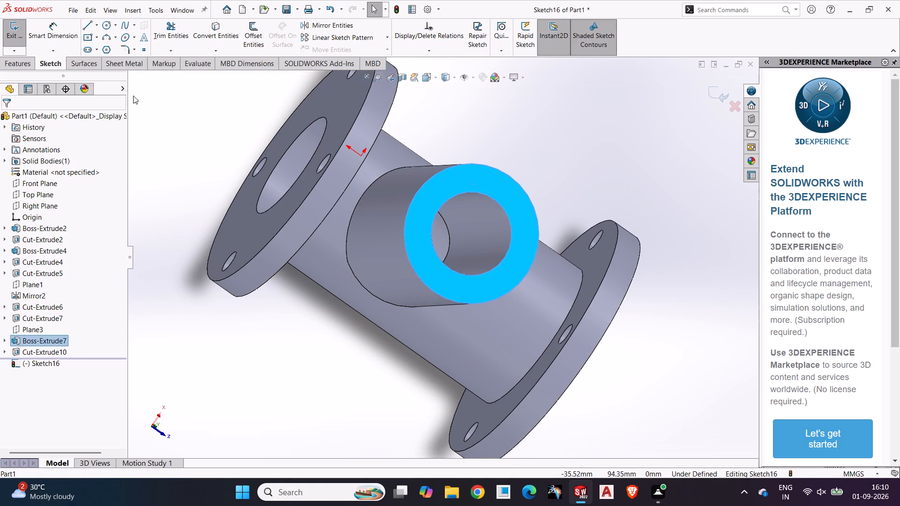
pyautogui.click(173, 110)
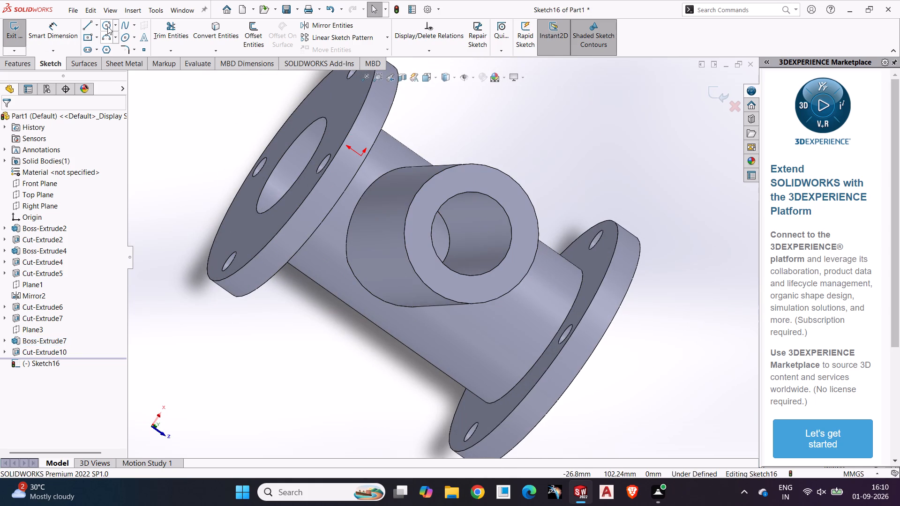
pyautogui.click(107, 26)
pyautogui.click(471, 234)
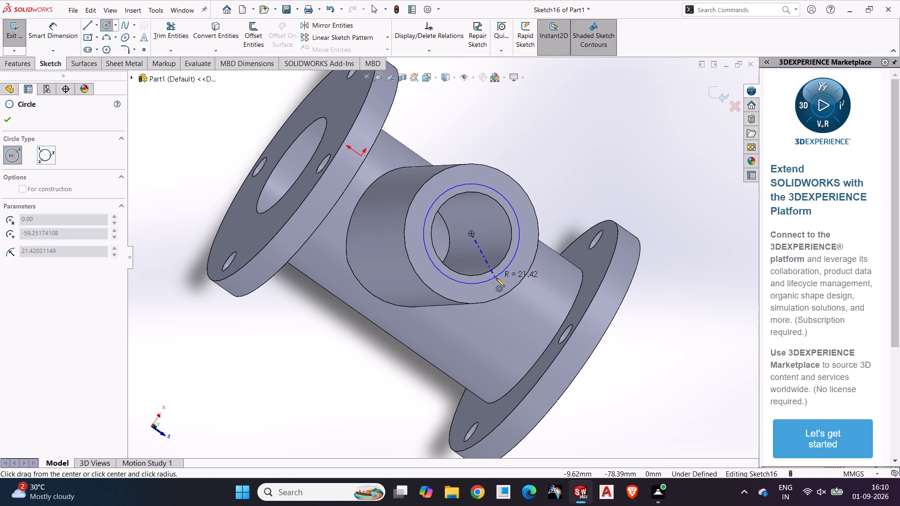
pyautogui.click(496, 278)
# Dimension the new circle around the branch bore with a diameter of 40 mm.
pyautogui.click(48, 34)
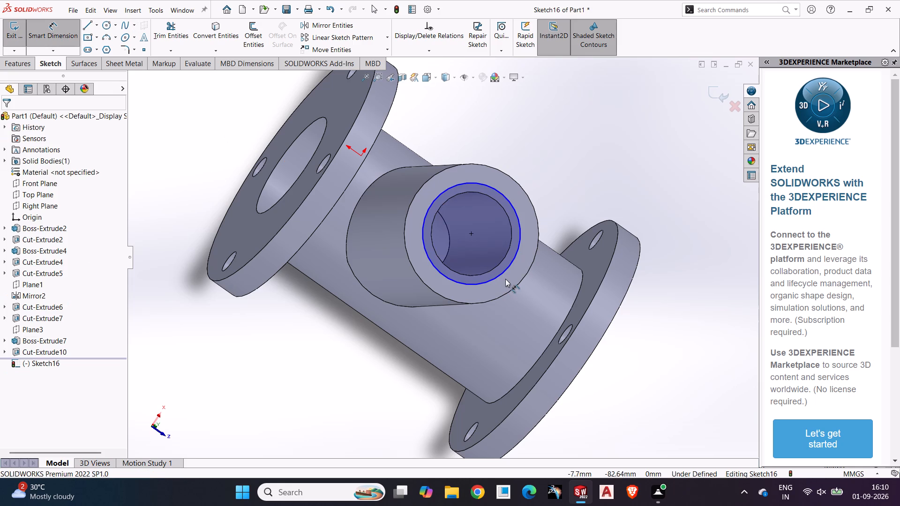
pyautogui.click(502, 270)
pyautogui.click(599, 154)
pyautogui.write('40')
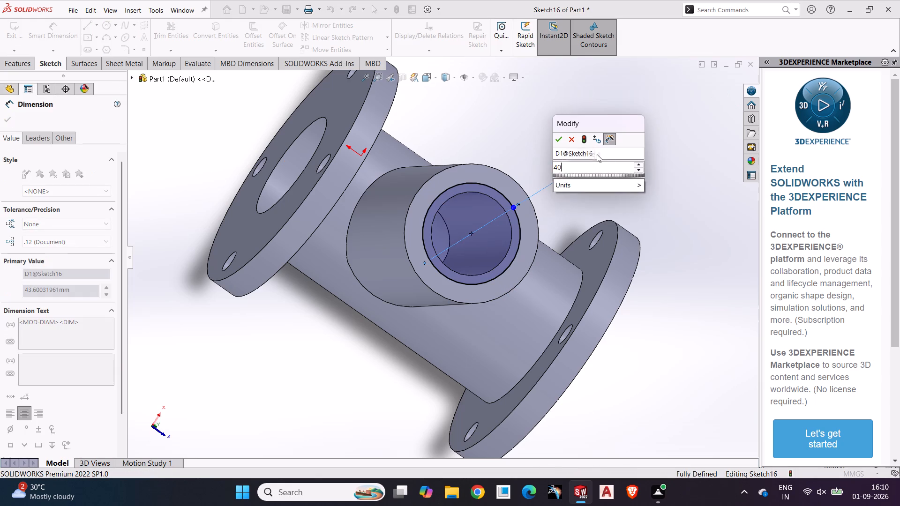
pyautogui.press('Return')
pyautogui.click(623, 189)
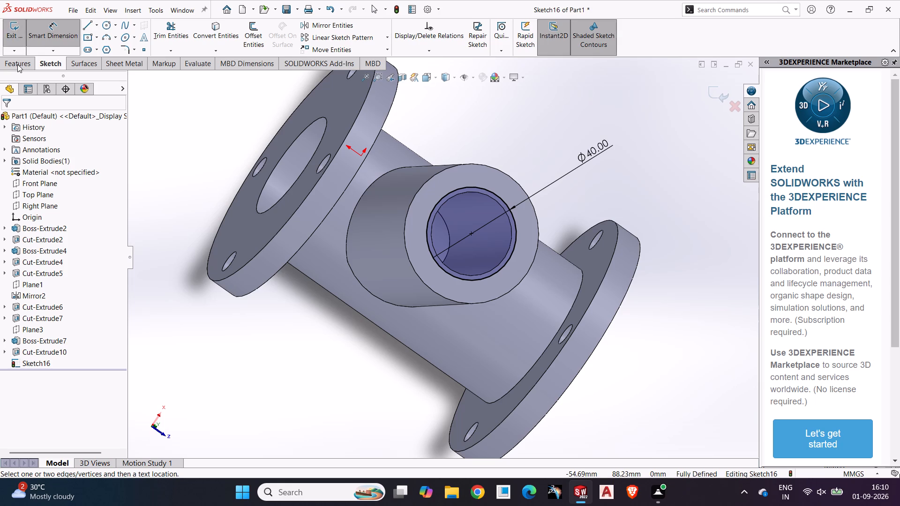
# Cut the 40 mm circle into the branch's end with a blind depth of 8 mm and check the counterbore.
pyautogui.click(17, 64)
pyautogui.click(166, 36)
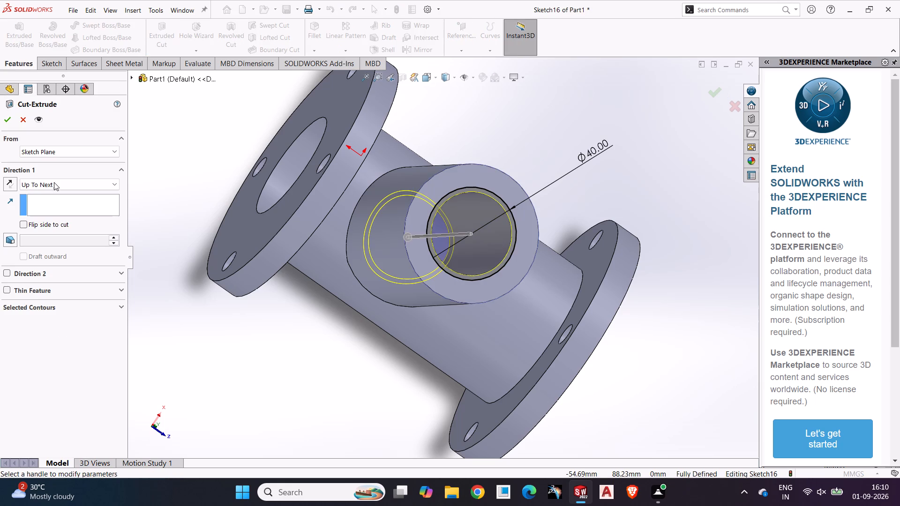
pyautogui.click(59, 185)
pyautogui.click(56, 193)
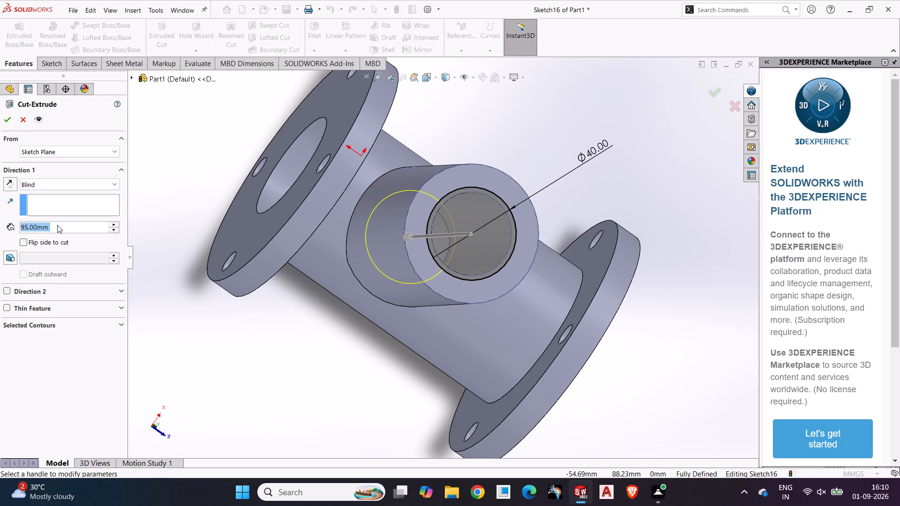
pyautogui.moveTo(58, 225); pyautogui.dragTo(0, 274)
pyautogui.press('8')
pyautogui.press('Return')
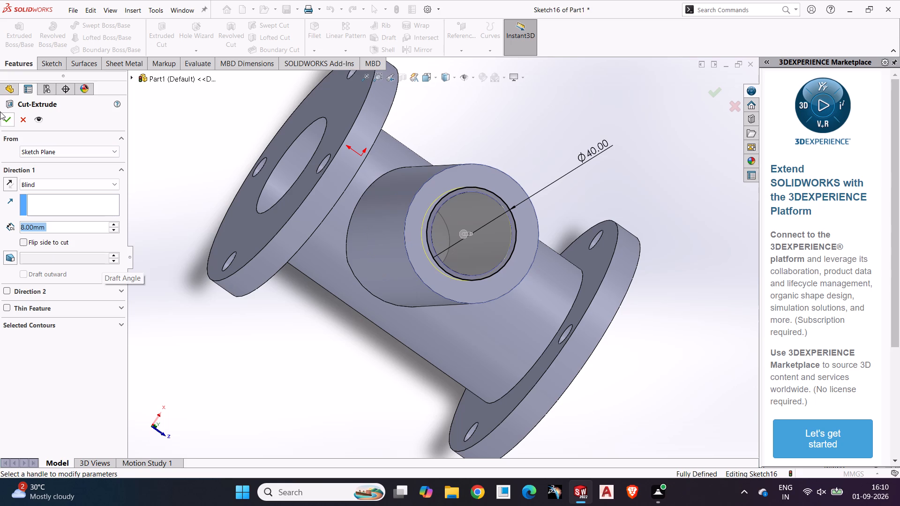
pyautogui.click(10, 121)
pyautogui.click(171, 150)
pyautogui.moveTo(195, 164); pyautogui.dragTo(198, 166, button='middle')
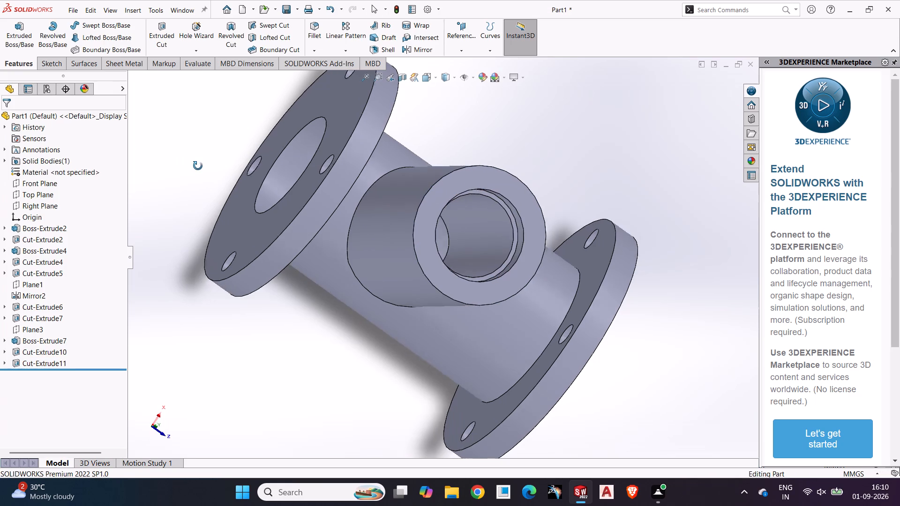
pyautogui.moveTo(198, 166); pyautogui.dragTo(175, 167, button='middle')
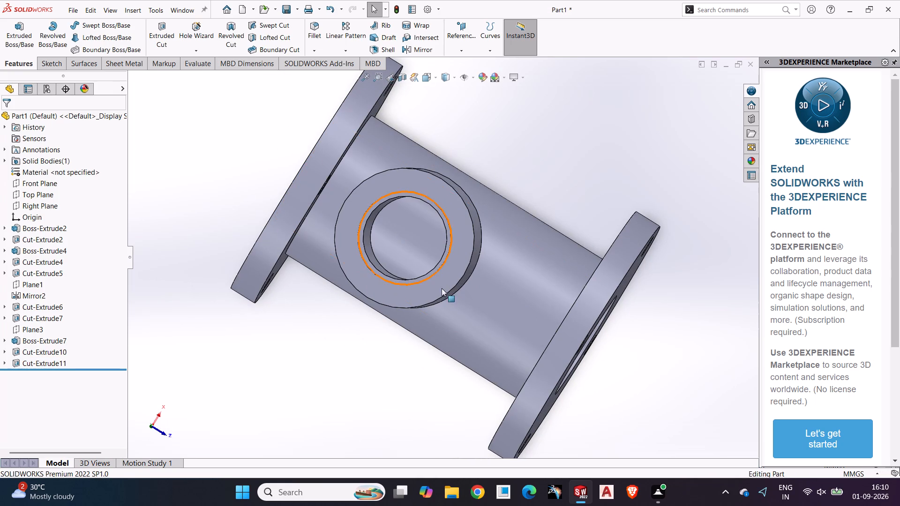
# Start a sketch on the branch's outer end face and draw a concentric circle of about 75.8 mm diameter.
pyautogui.click(442, 287)
pyautogui.click(48, 67)
pyautogui.click(17, 34)
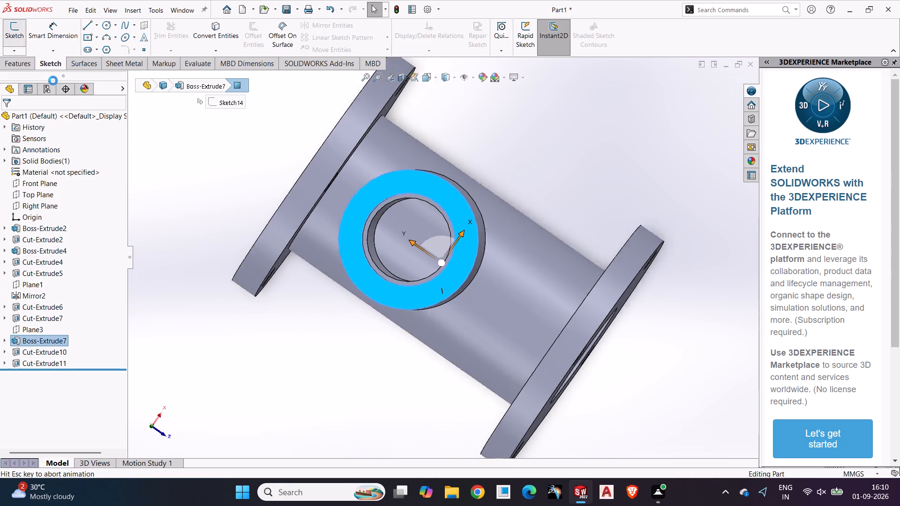
pyautogui.click(196, 186)
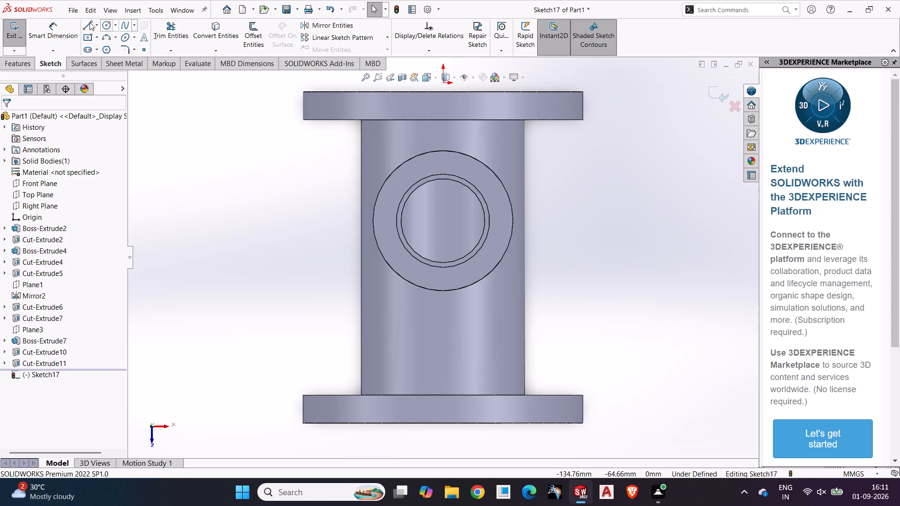
pyautogui.click(105, 24)
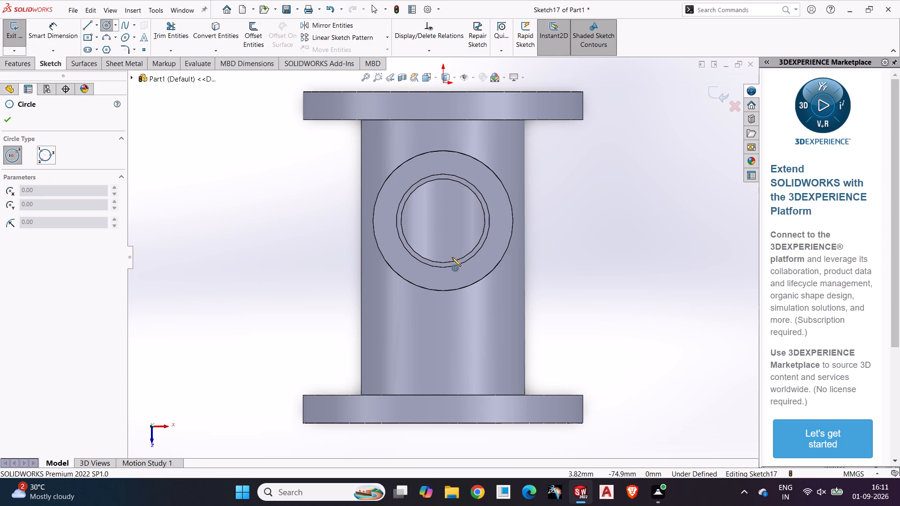
pyautogui.click(441, 222)
pyautogui.click(506, 283)
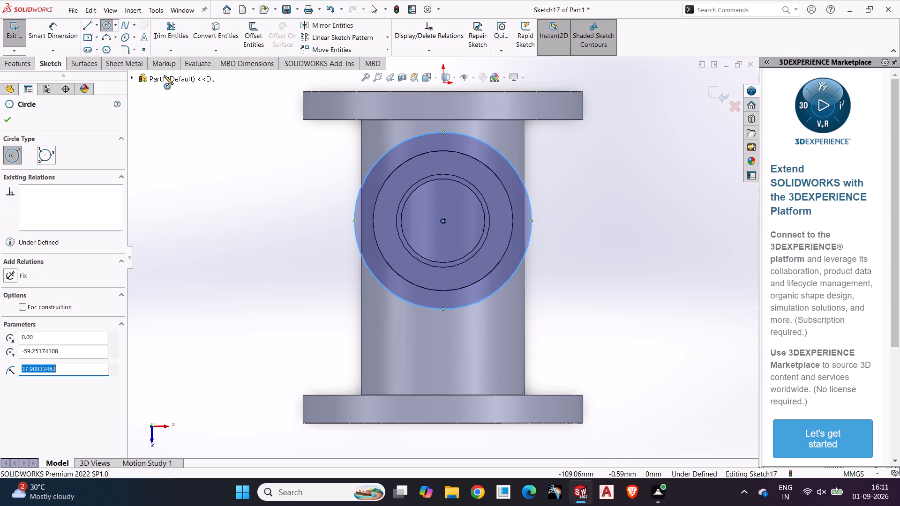
# Dimension the new outer circle around the branch with a diameter of 80 mm.
pyautogui.click(45, 28)
pyautogui.click(489, 298)
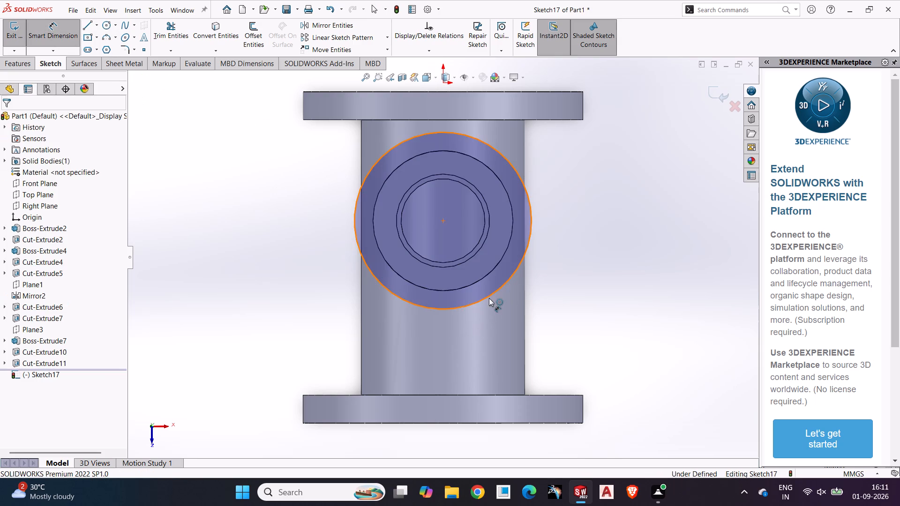
pyautogui.click(274, 327)
pyautogui.write('80')
pyautogui.press('Return')
pyautogui.click(254, 241)
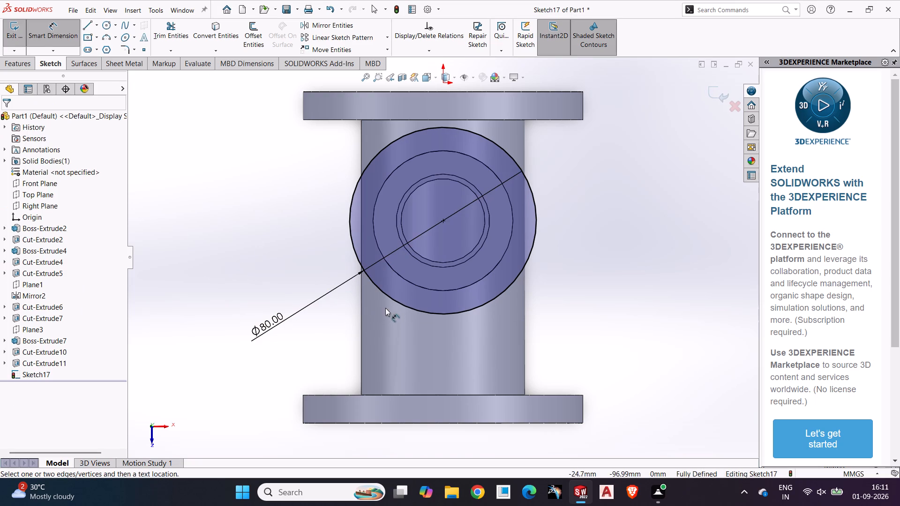
# Convert the 80 mm circle to construction geometry.
pyautogui.click(398, 302)
pyautogui.click(31, 303)
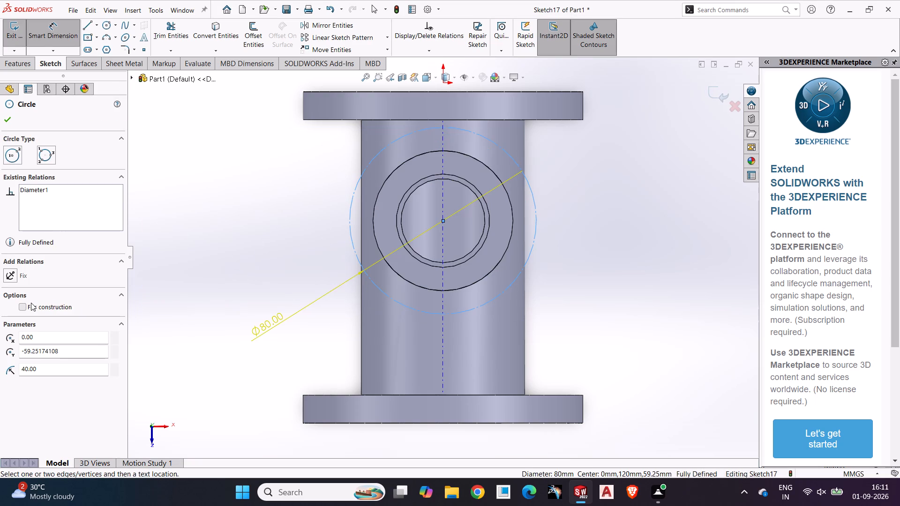
pyautogui.click(9, 117)
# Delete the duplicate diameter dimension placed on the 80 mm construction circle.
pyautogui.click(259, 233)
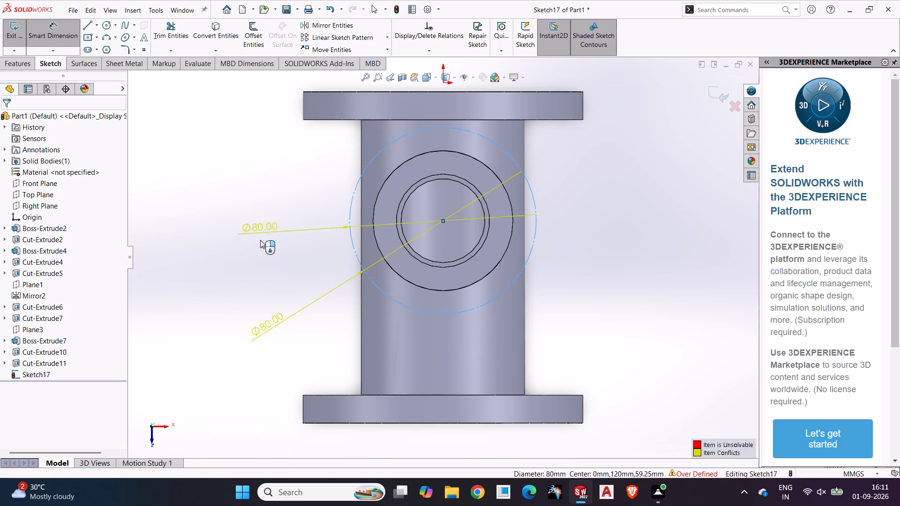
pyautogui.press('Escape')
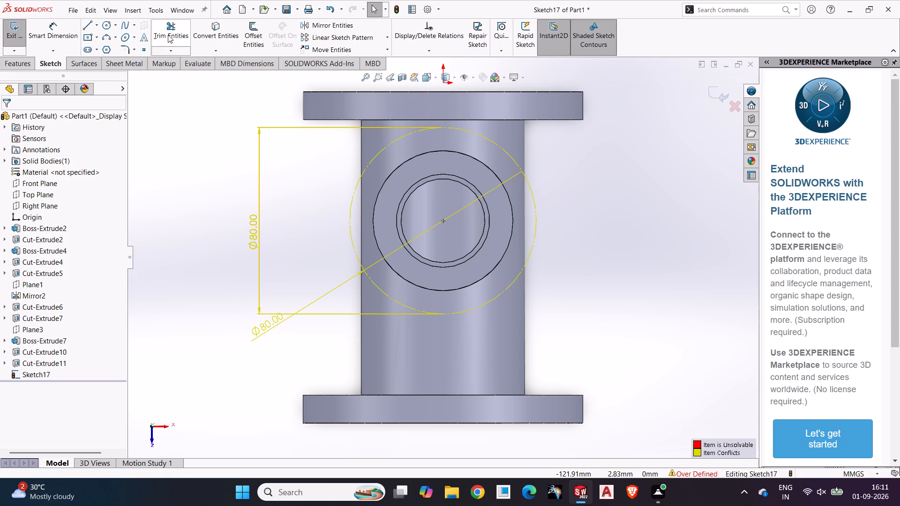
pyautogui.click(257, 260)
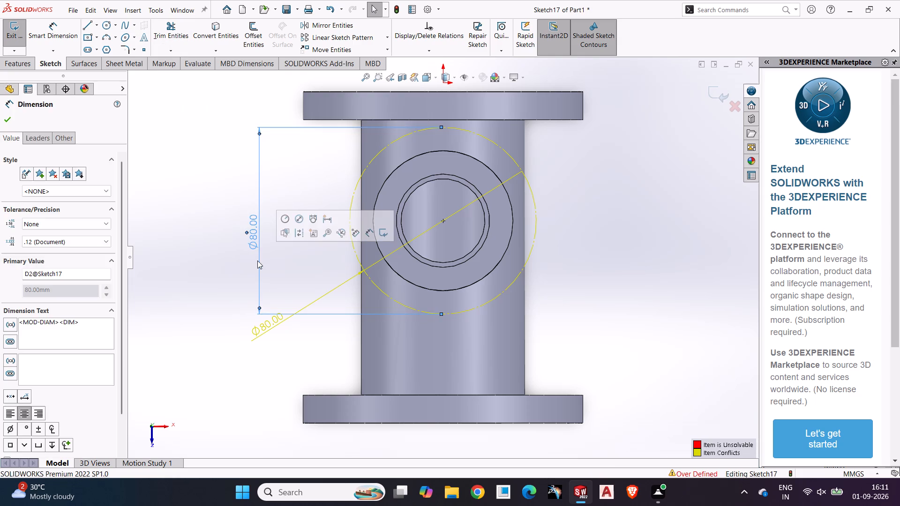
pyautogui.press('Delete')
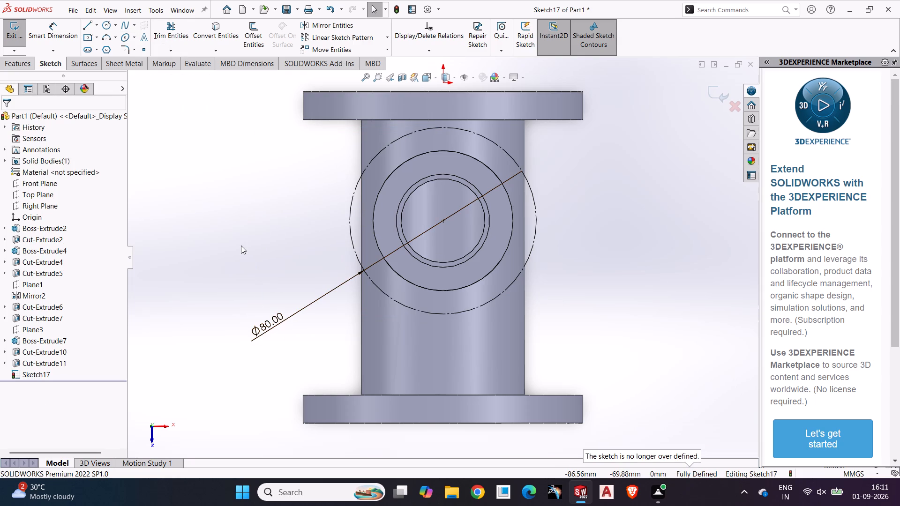
# Draw a vertical centerline through the branch centre, extending past both end flanges.
pyautogui.scroll(2, 472, 149)
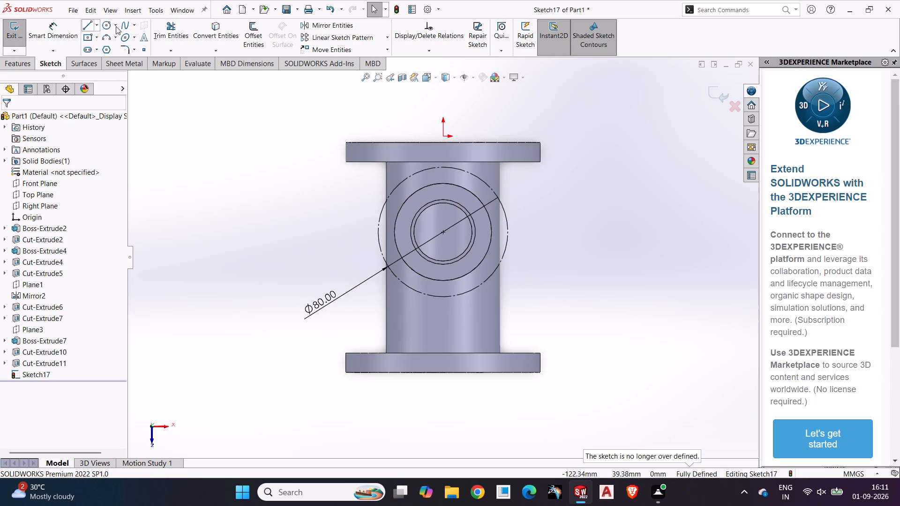
pyautogui.click(98, 28)
pyautogui.click(104, 50)
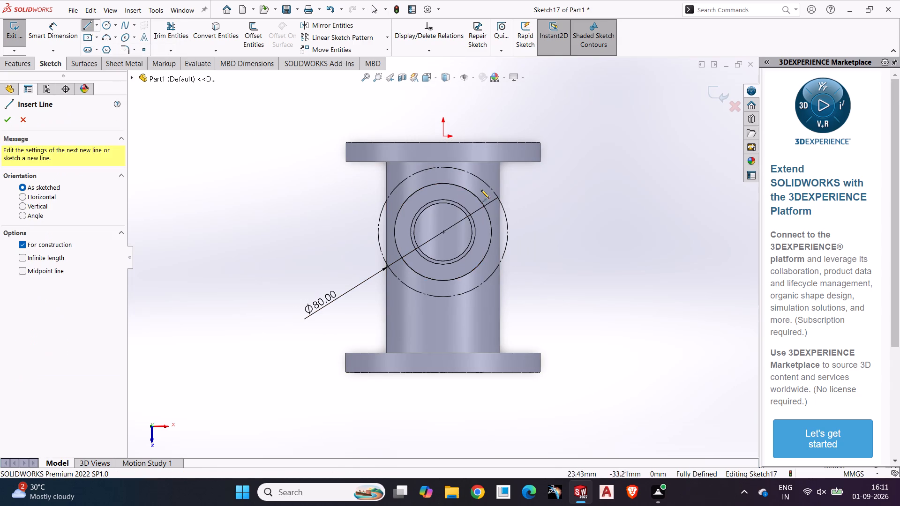
pyautogui.scroll(1, 481, 189)
pyautogui.moveTo(443, 105); pyautogui.dragTo(443, 111)
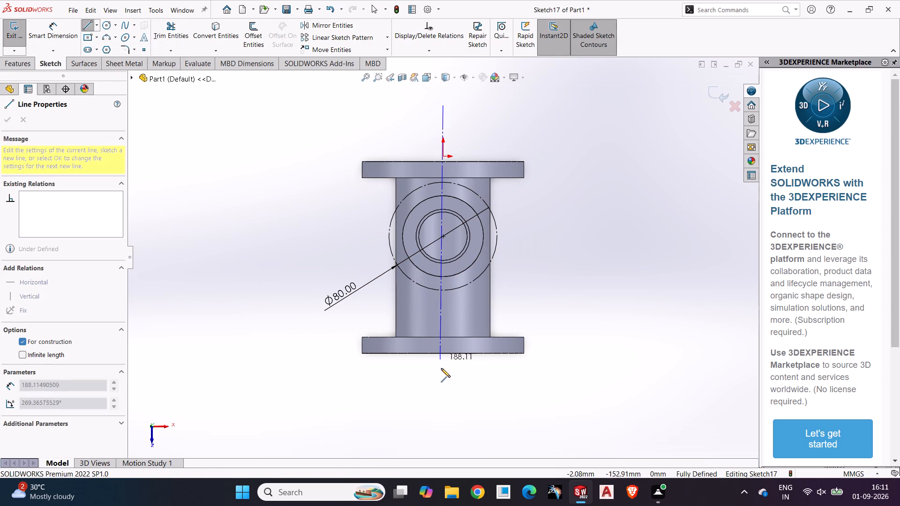
pyautogui.click(444, 377)
pyautogui.press('Escape')
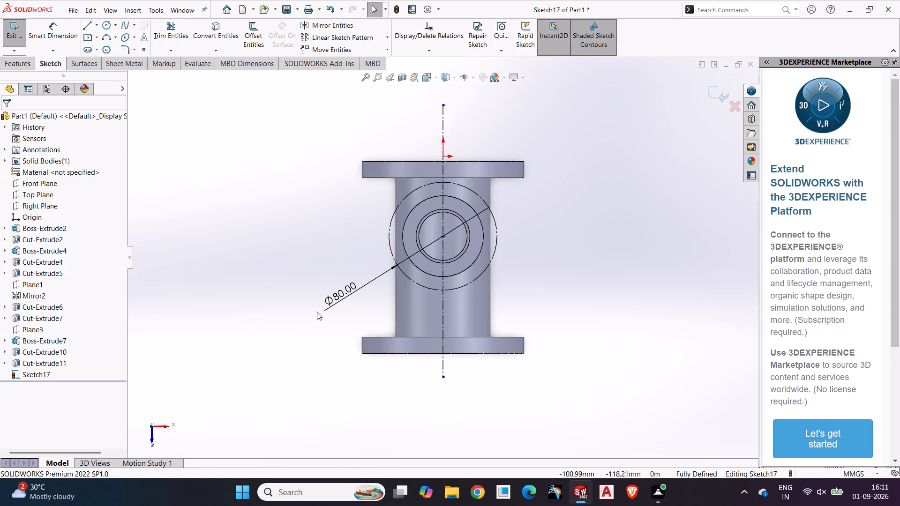
# Sketch a circle of about 26.4 mm diameter centred where the vertical centerline crosses the lower point of the 80 mm construction circle.
pyautogui.scroll(-2, 422, 318)
pyautogui.click(105, 24)
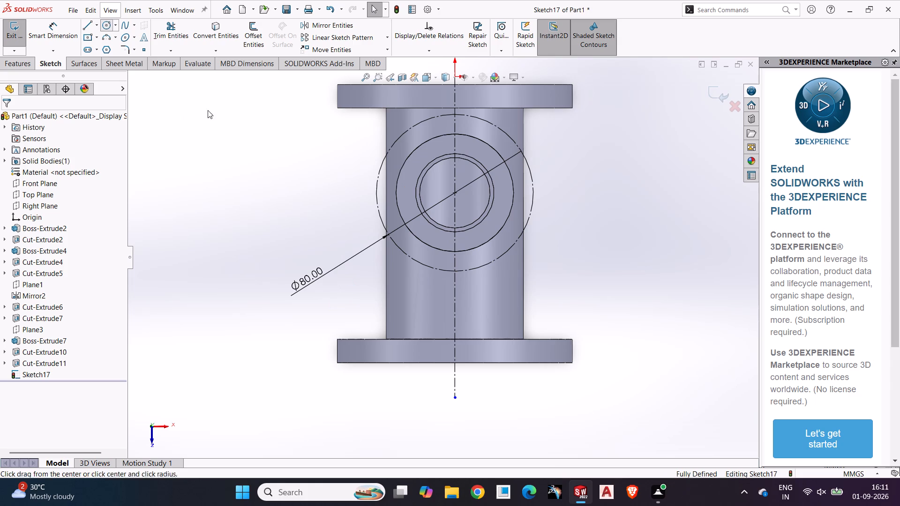
pyautogui.click(455, 273)
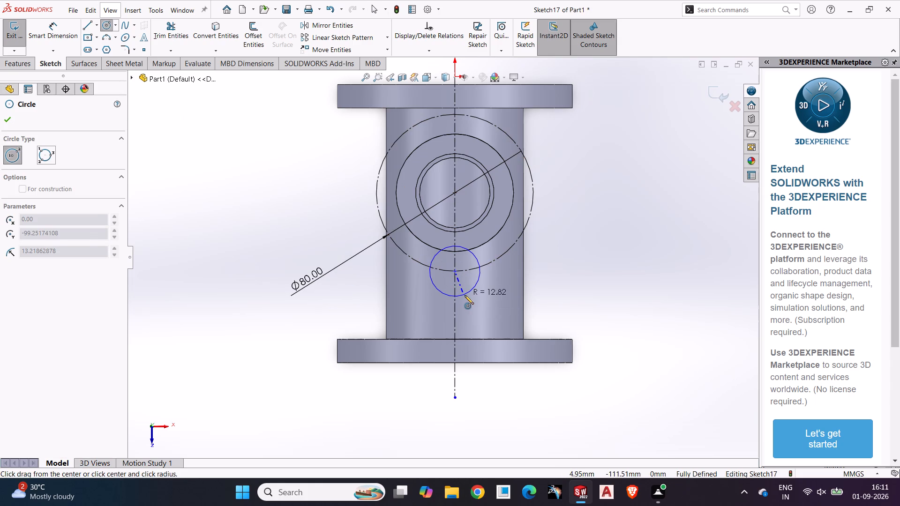
pyautogui.click(465, 295)
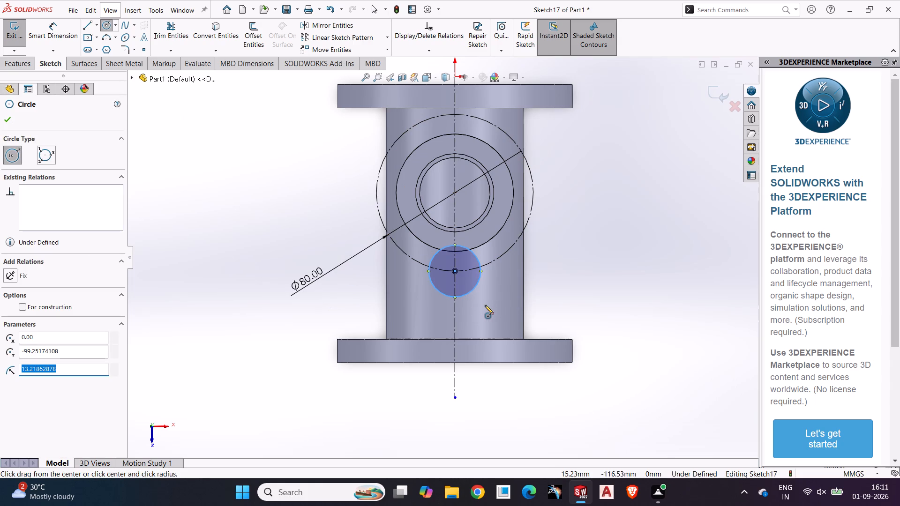
# Dimension the small circle on the 80 mm construction circle with a diameter of 40 mm.
pyautogui.click(61, 23)
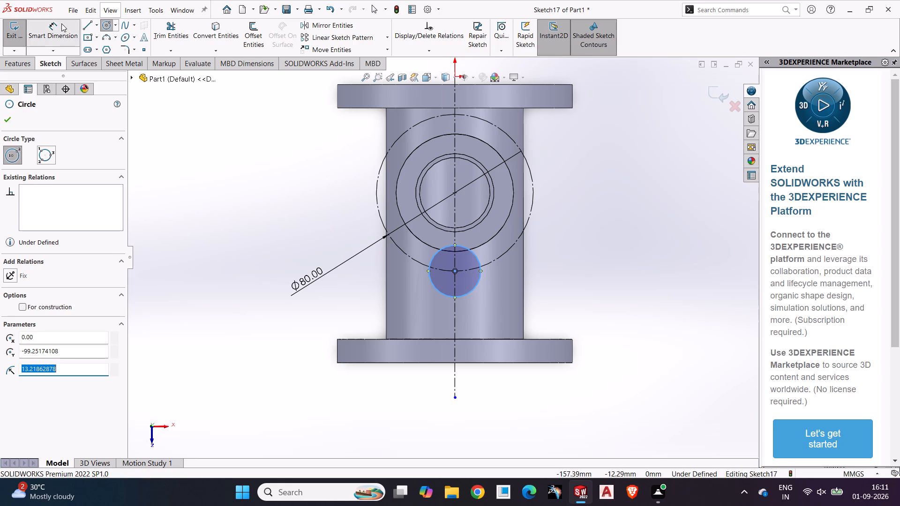
pyautogui.moveTo(469, 293); pyautogui.dragTo(478, 294)
pyautogui.click(637, 314)
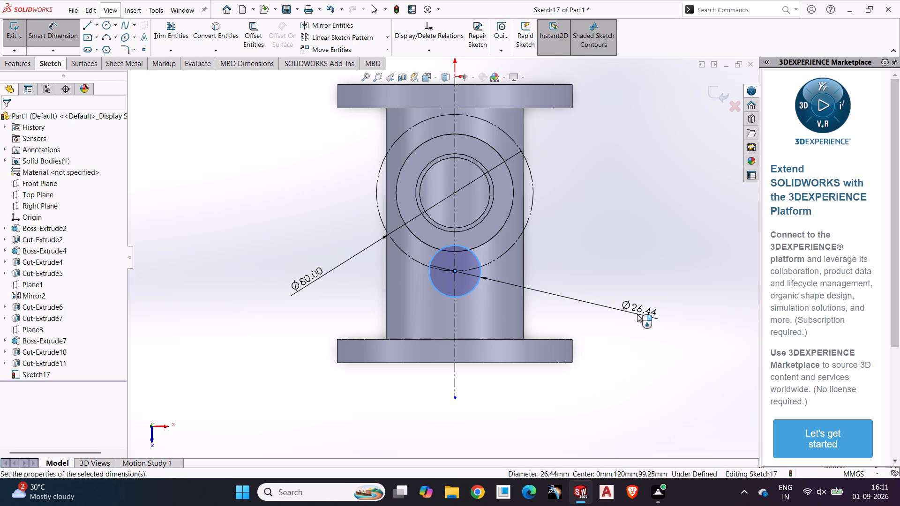
pyautogui.write('40')
pyautogui.press('Return')
pyautogui.click(669, 249)
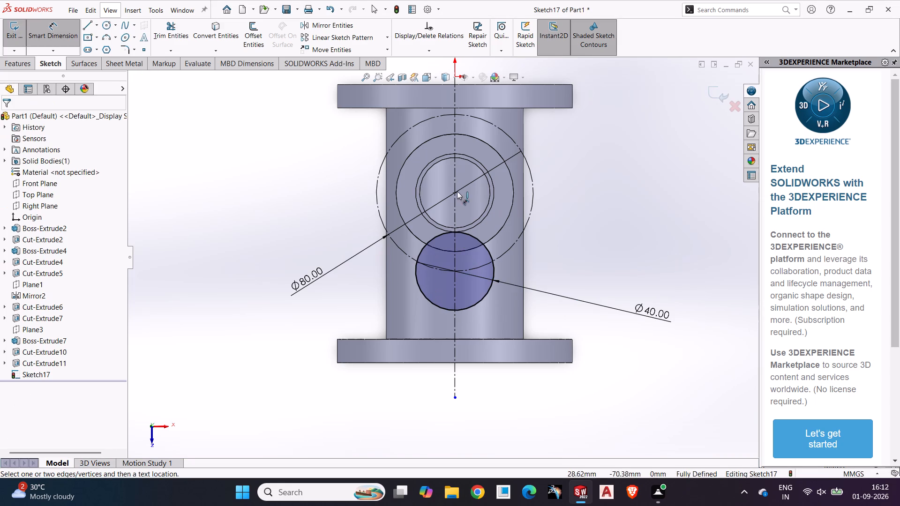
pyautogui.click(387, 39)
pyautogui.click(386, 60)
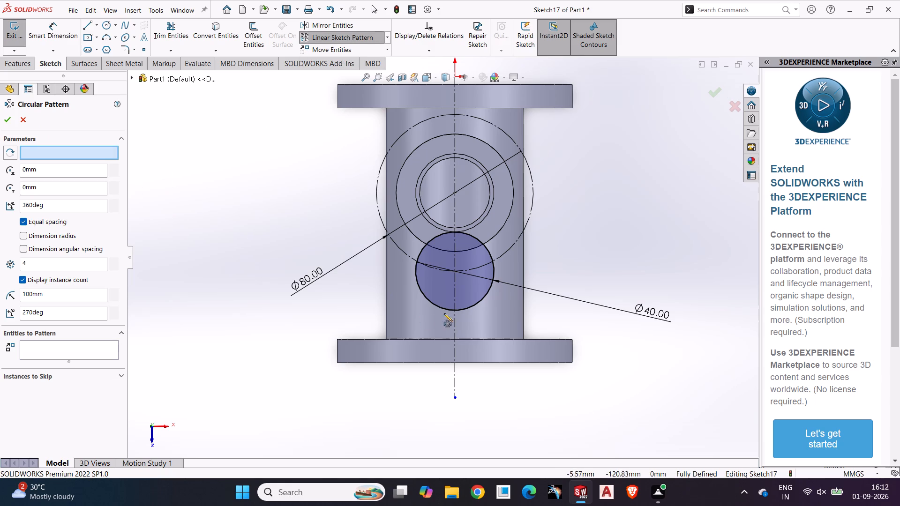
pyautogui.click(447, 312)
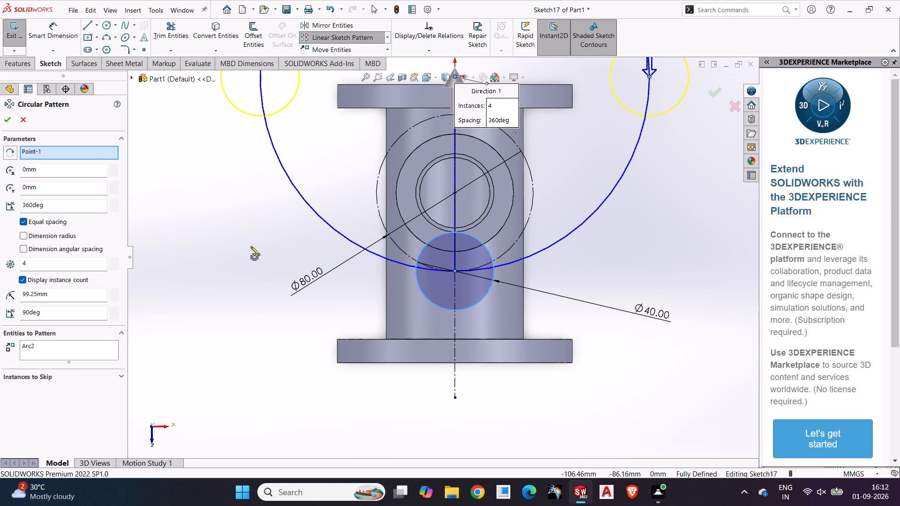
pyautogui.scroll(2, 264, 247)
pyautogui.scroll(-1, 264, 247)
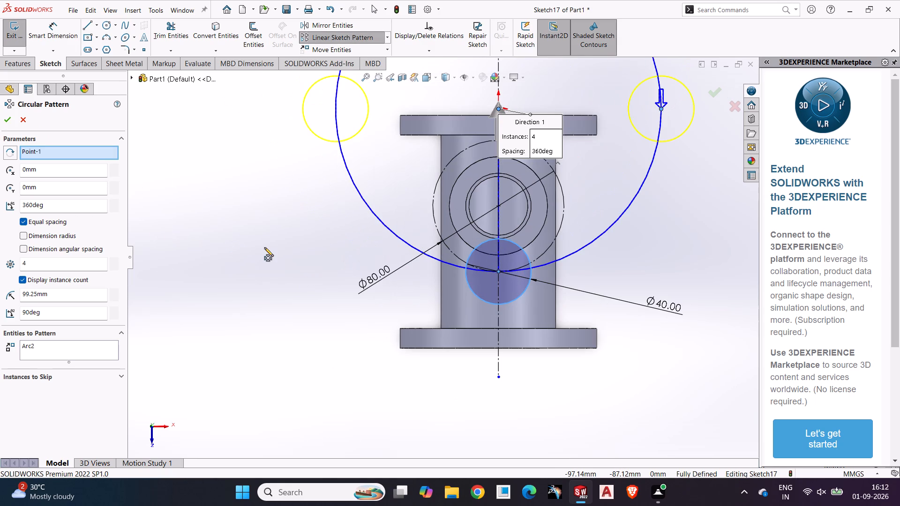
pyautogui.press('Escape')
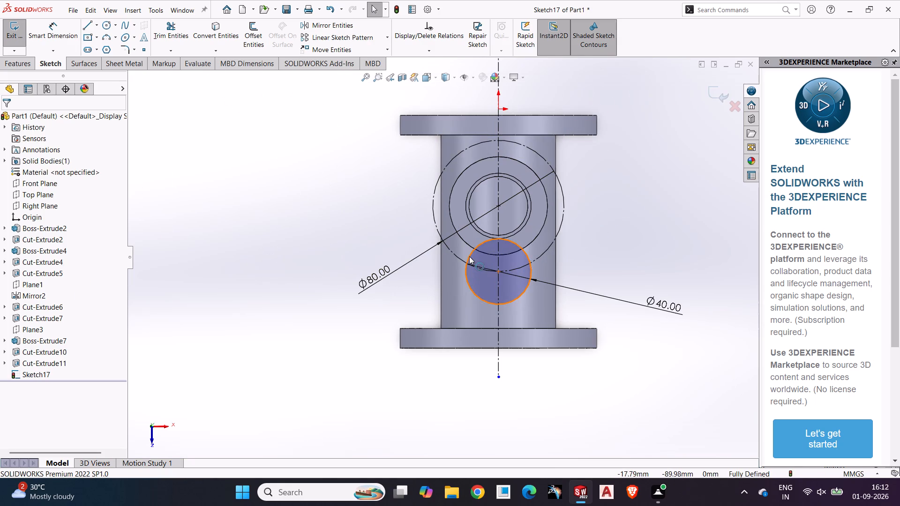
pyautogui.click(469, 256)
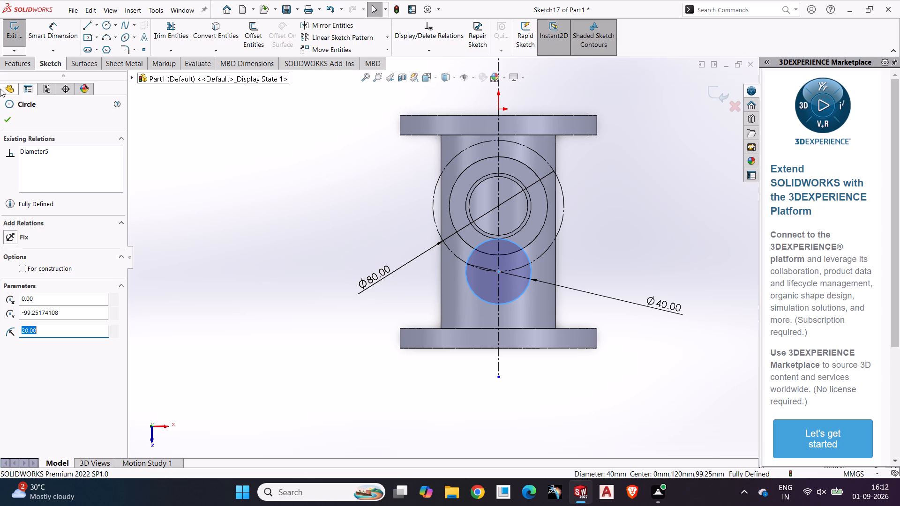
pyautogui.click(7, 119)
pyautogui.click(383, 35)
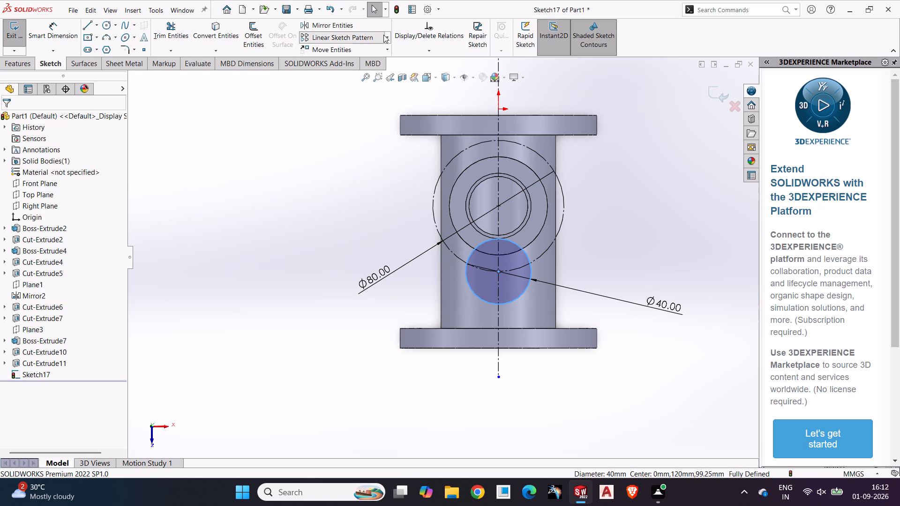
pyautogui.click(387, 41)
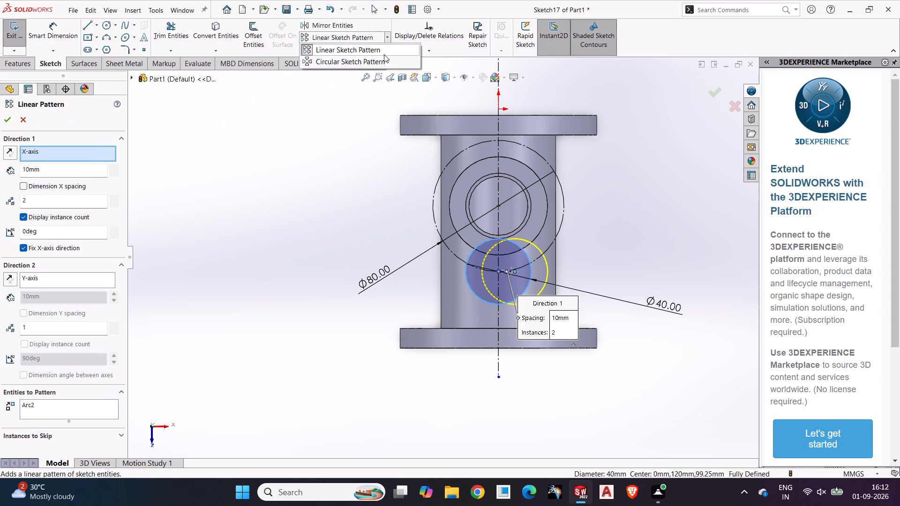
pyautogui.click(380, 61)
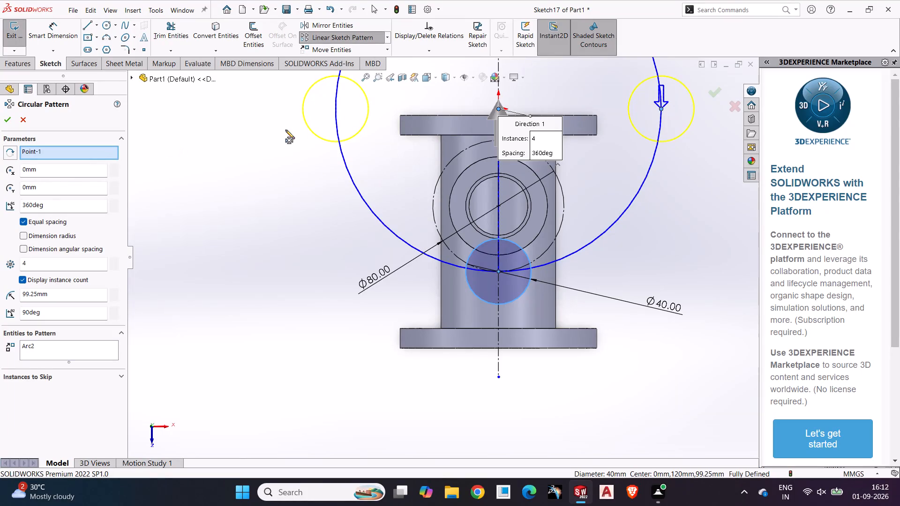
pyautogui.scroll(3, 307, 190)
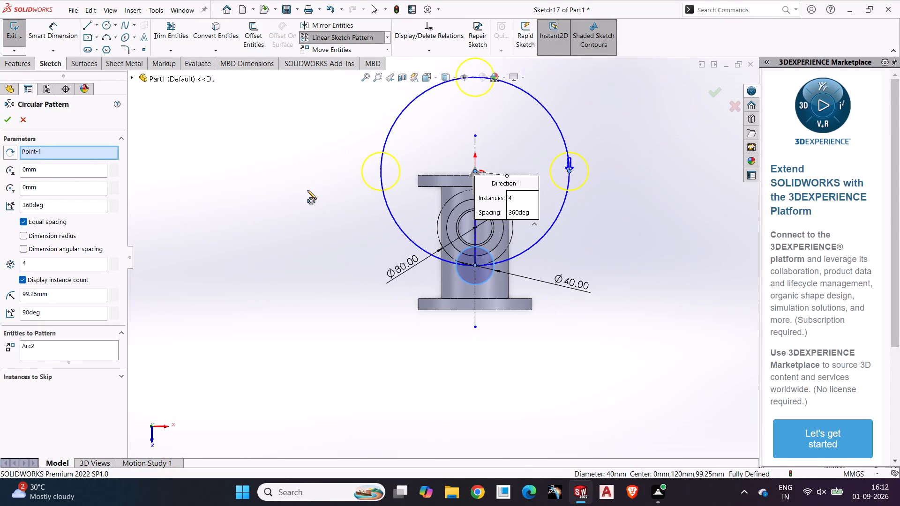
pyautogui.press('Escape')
# Draw a diagonal centerline about 89.6 mm long at about 137° from the branch centre, running past the upper flange's left corner.
pyautogui.scroll(-3, 533, 225)
pyautogui.scroll(-2, 397, 193)
pyautogui.scroll(1, 411, 219)
pyautogui.click(258, 217)
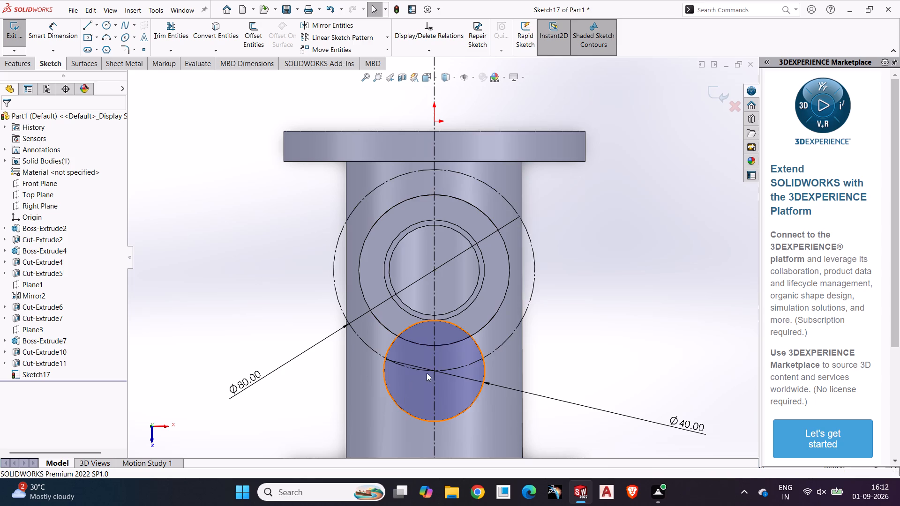
pyautogui.click(97, 25)
pyautogui.click(106, 48)
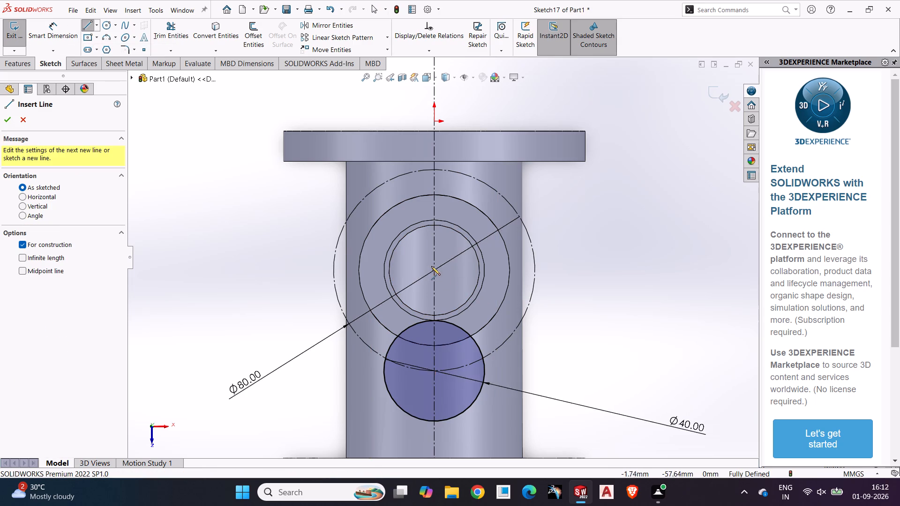
pyautogui.click(435, 270)
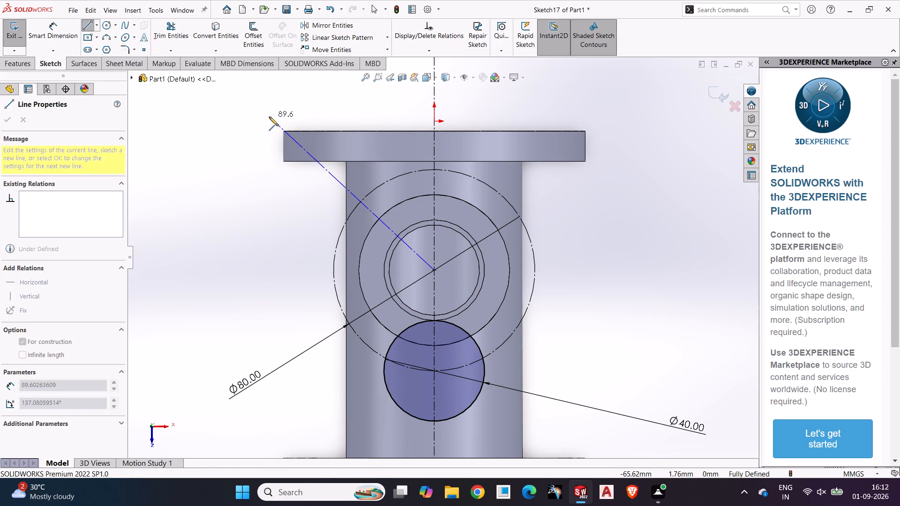
pyautogui.click(269, 117)
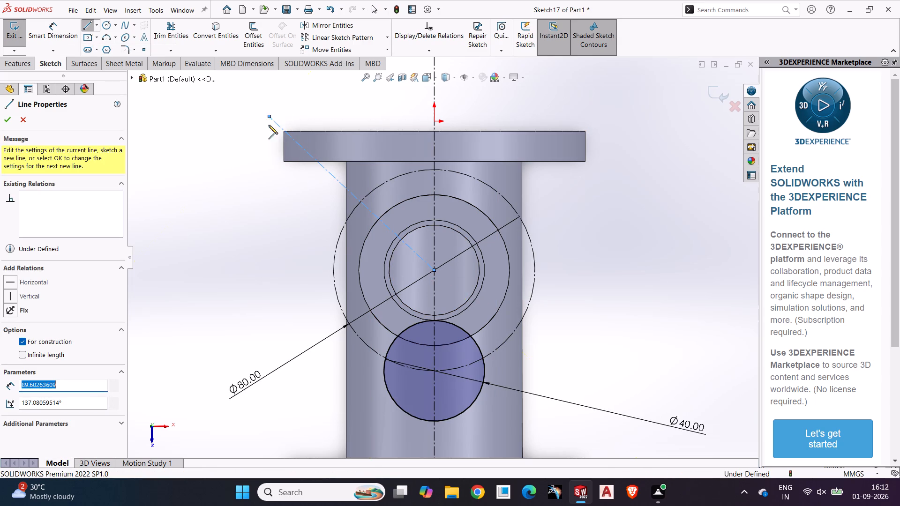
pyautogui.press('Escape')
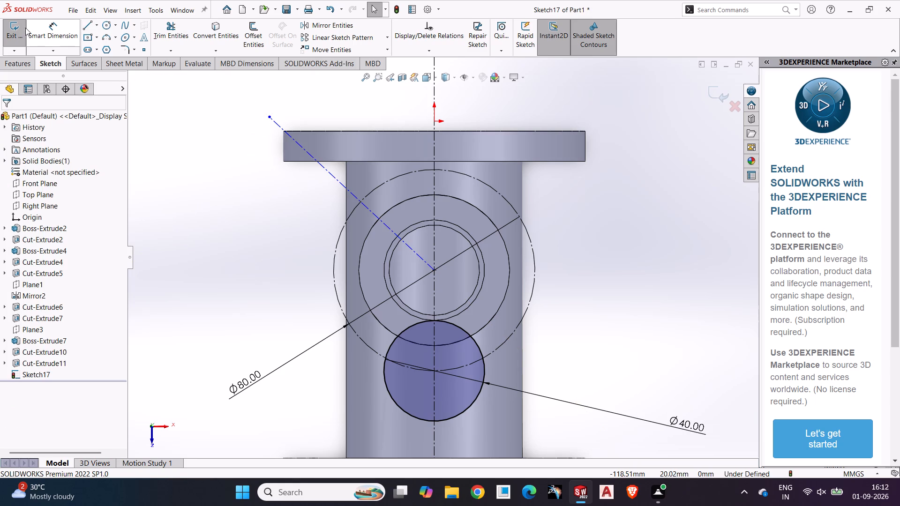
# Dimension the angle between the diagonal centerline and the vertical centerline at 30°.
pyautogui.click(57, 40)
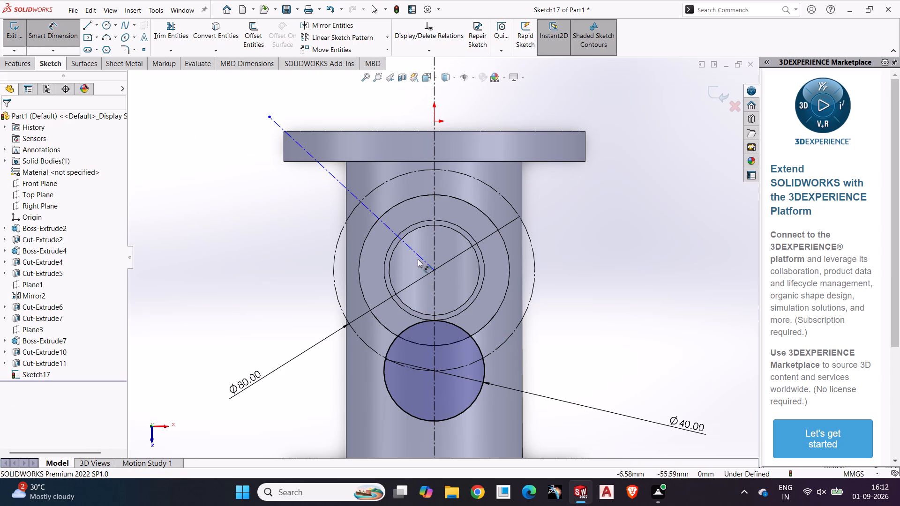
pyautogui.click(418, 256)
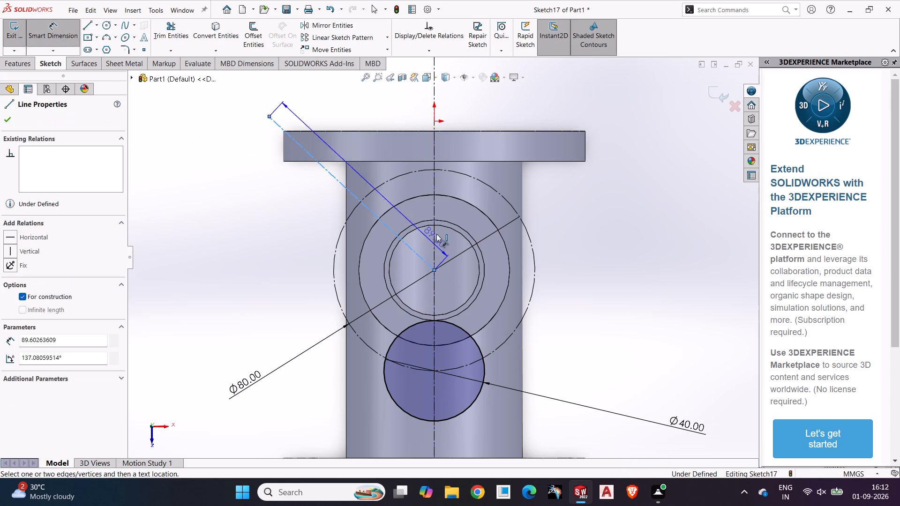
pyautogui.click(434, 218)
pyautogui.click(403, 203)
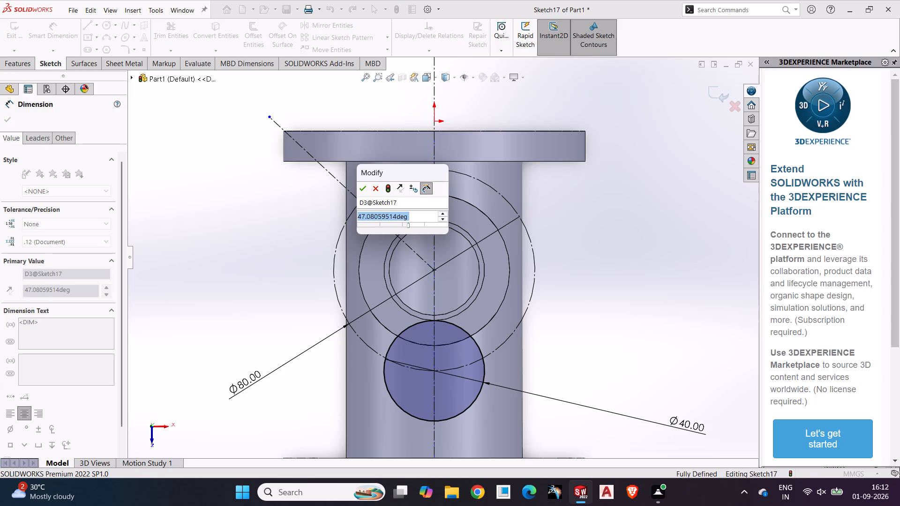
pyautogui.write('30')
pyautogui.press('Return')
pyautogui.click(245, 238)
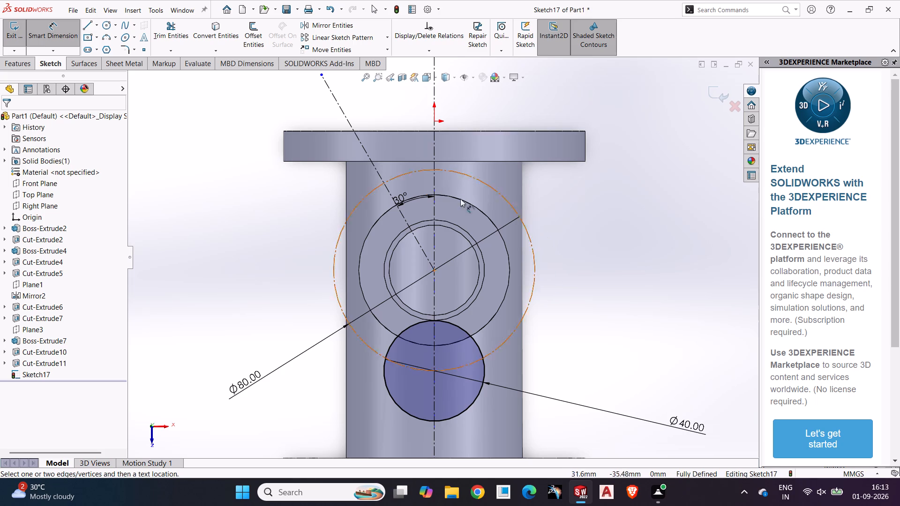
# Set the angle between the diagonal and vertical centerlines to 60°.
pyautogui.doubleClick(400, 197)
pyautogui.write('60')
pyautogui.press('Return')
pyautogui.click(594, 235)
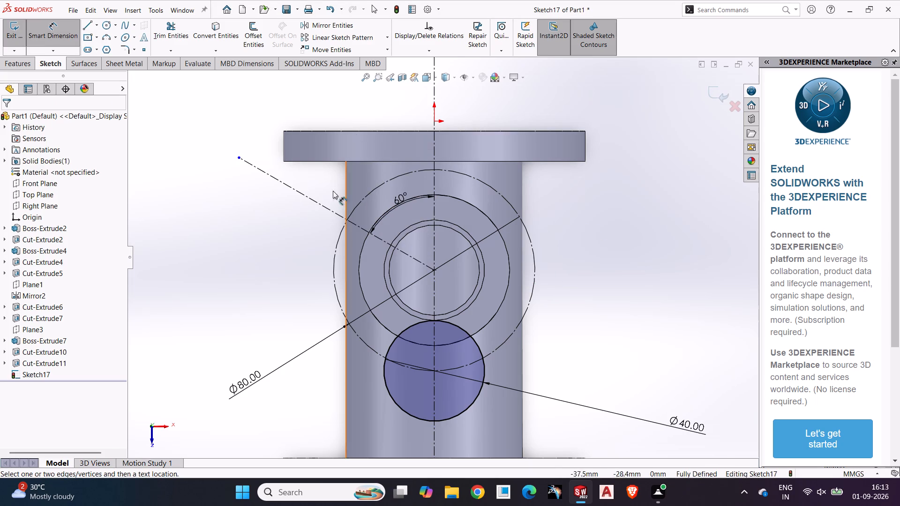
# Sketch a circle of about 30.2 mm diameter centred where the diagonal centerline crosses the 80 mm construction circle.
pyautogui.click(105, 24)
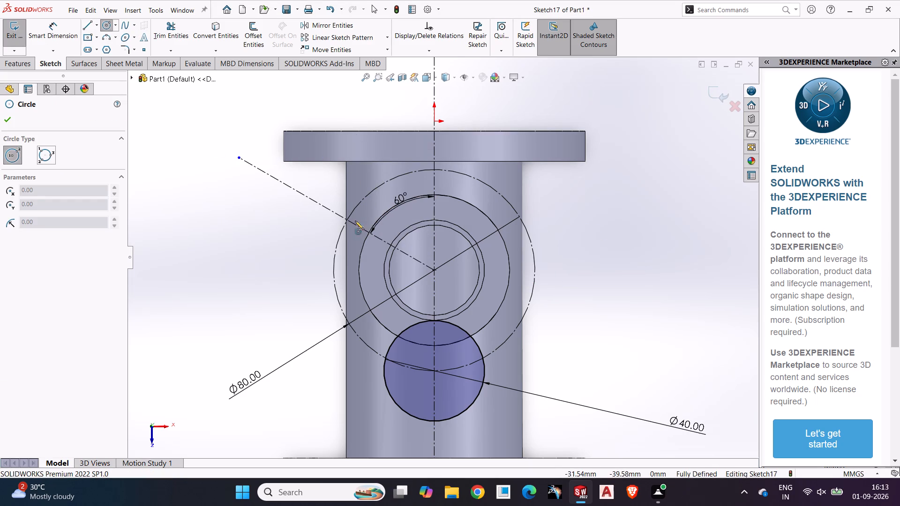
pyautogui.click(345, 220)
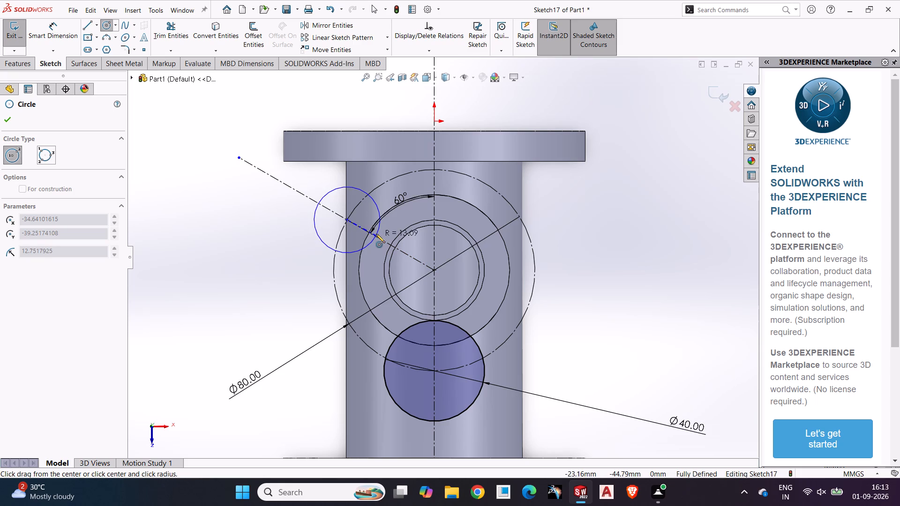
pyautogui.click(379, 241)
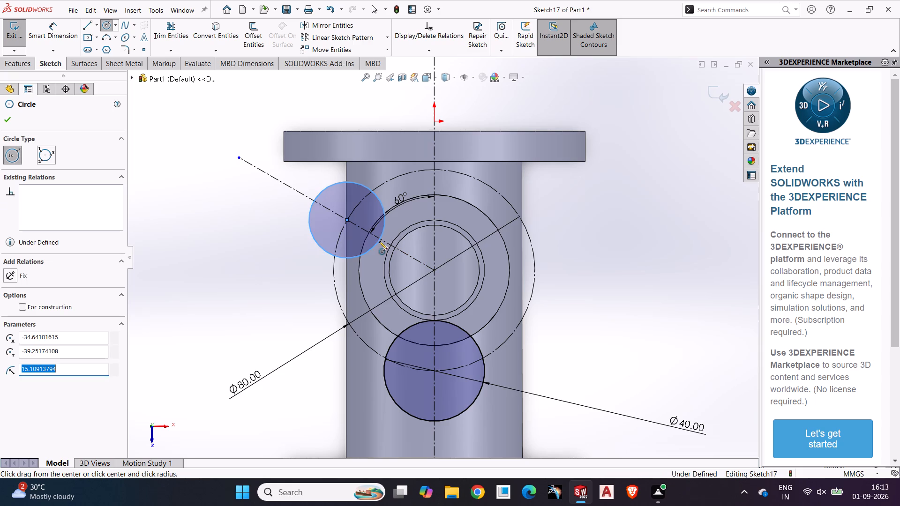
# Dimension the new circle on the diagonal centerline with a diameter of 40 mm.
pyautogui.click(75, 37)
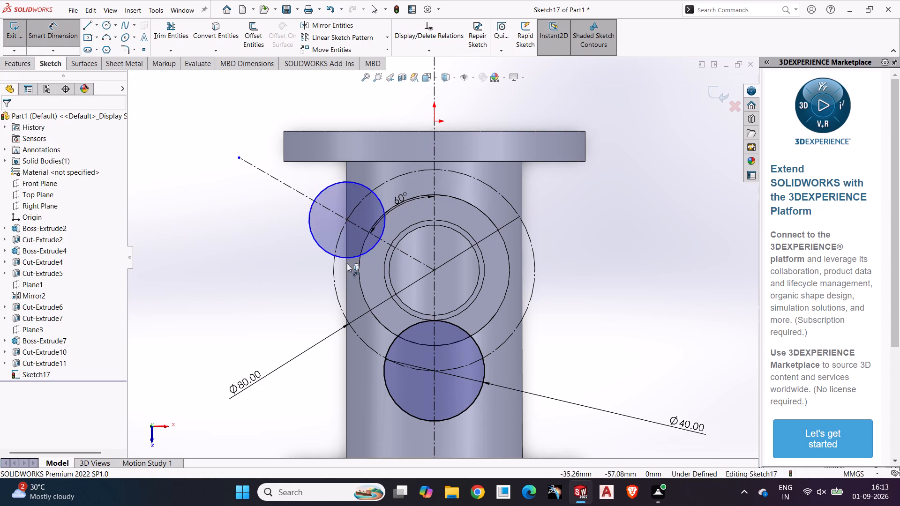
pyautogui.click(347, 257)
pyautogui.click(277, 300)
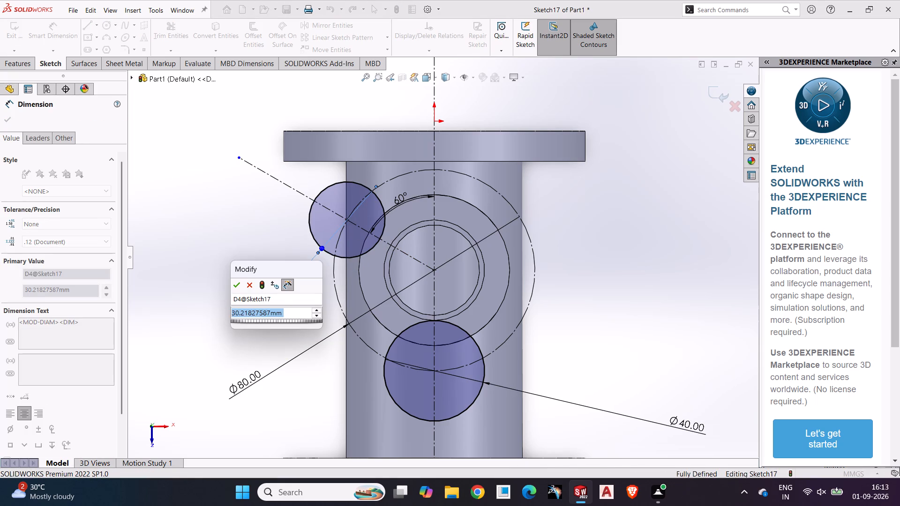
pyautogui.write('40')
pyautogui.press('Return')
pyautogui.click(252, 318)
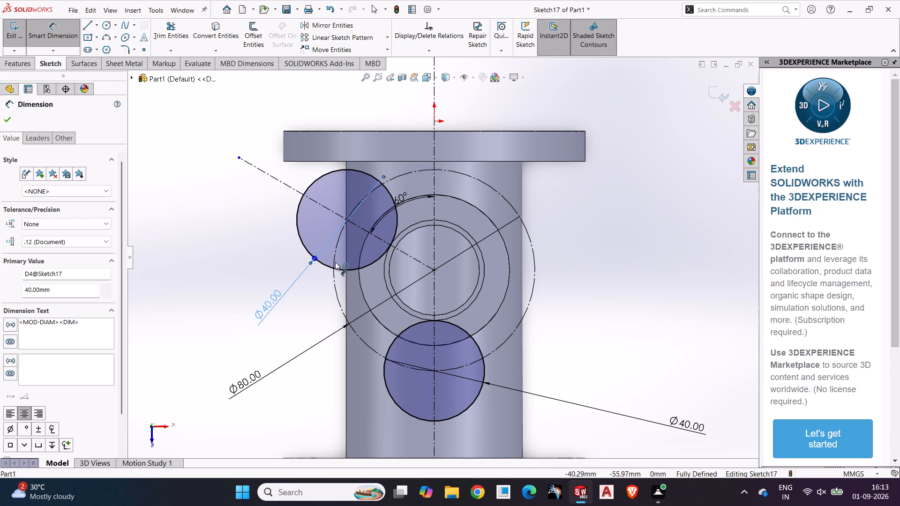
# Mirror the 40 mm circle on the diagonal centerline about the vertical centerline, keeping the original.
pyautogui.click(330, 27)
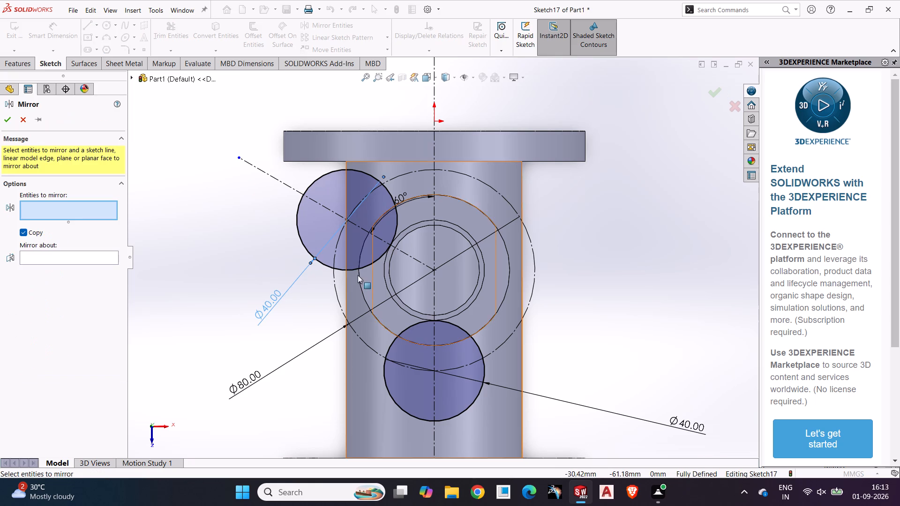
pyautogui.click(365, 264)
pyautogui.click(63, 253)
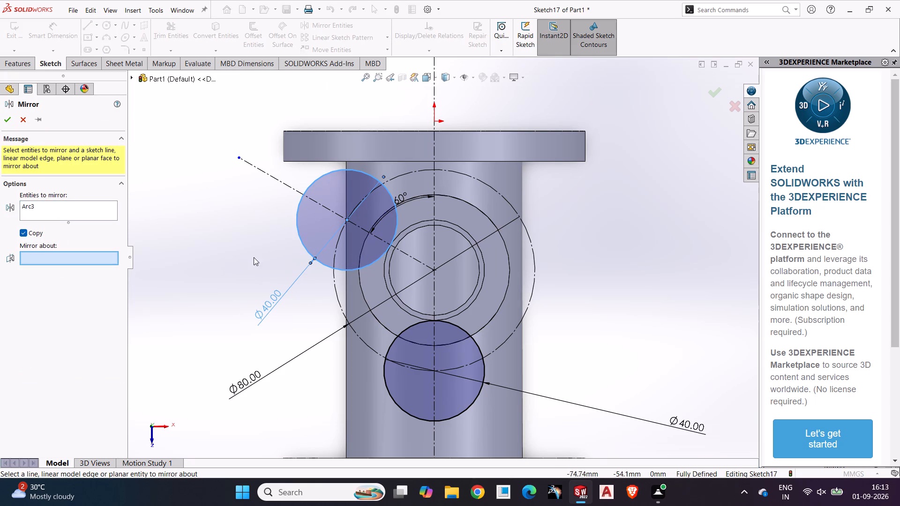
pyautogui.click(432, 243)
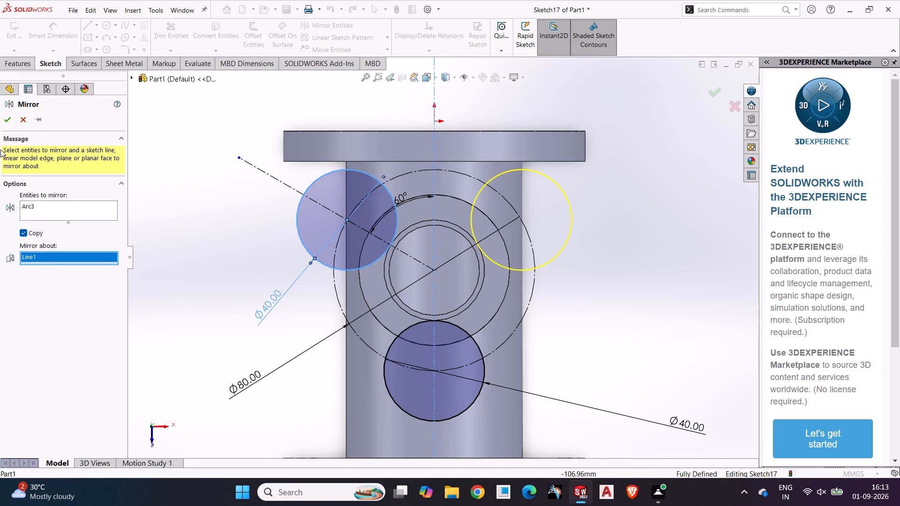
pyautogui.click(6, 118)
pyautogui.click(200, 211)
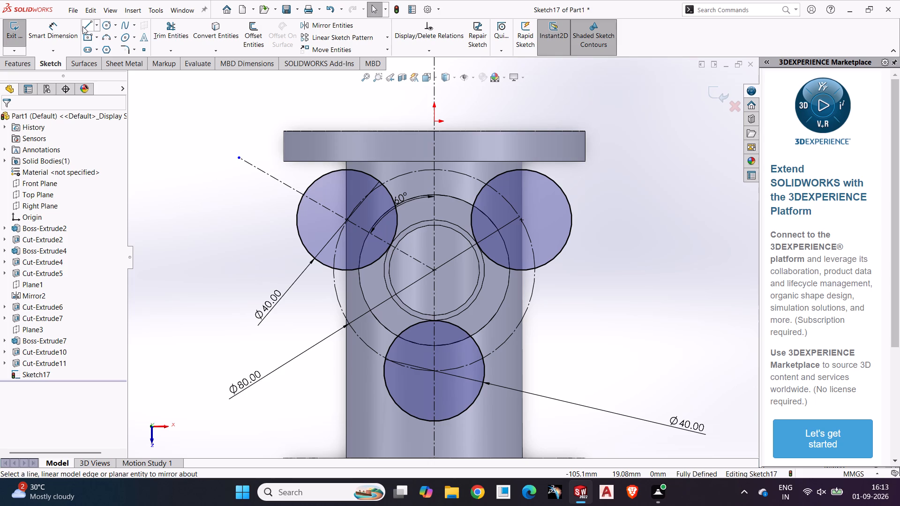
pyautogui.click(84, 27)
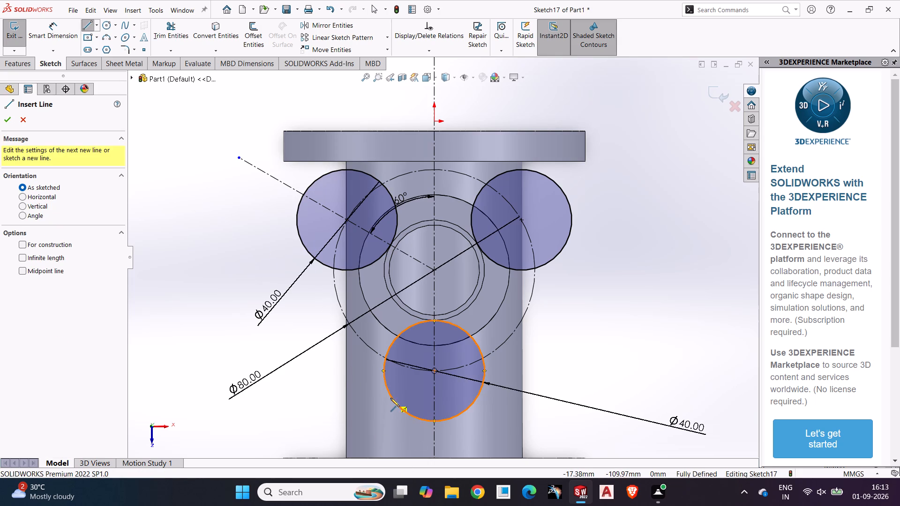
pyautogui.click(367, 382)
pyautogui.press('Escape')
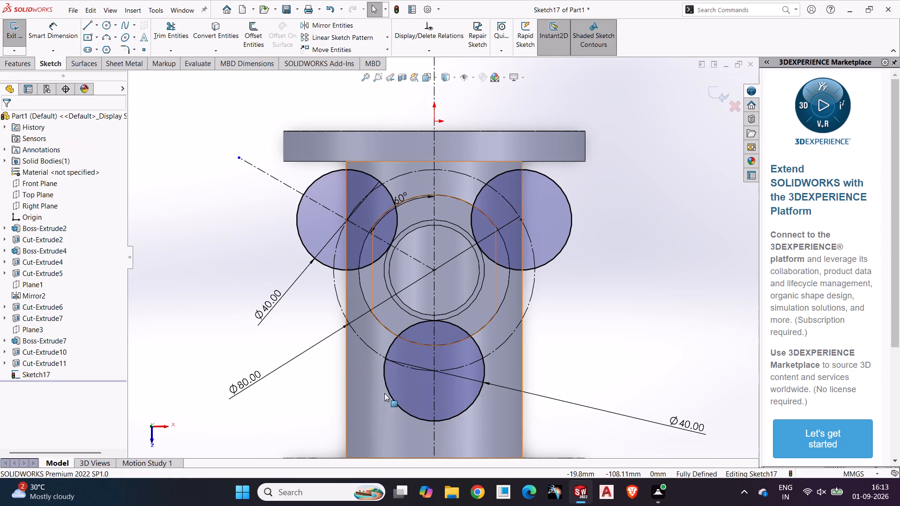
# Draw a slanted line about 69.3 mm long, tangent to the outer sides of the upper-left and lower 40 mm circles.
pyautogui.scroll(-1, 384, 383)
pyautogui.scroll(1, 384, 383)
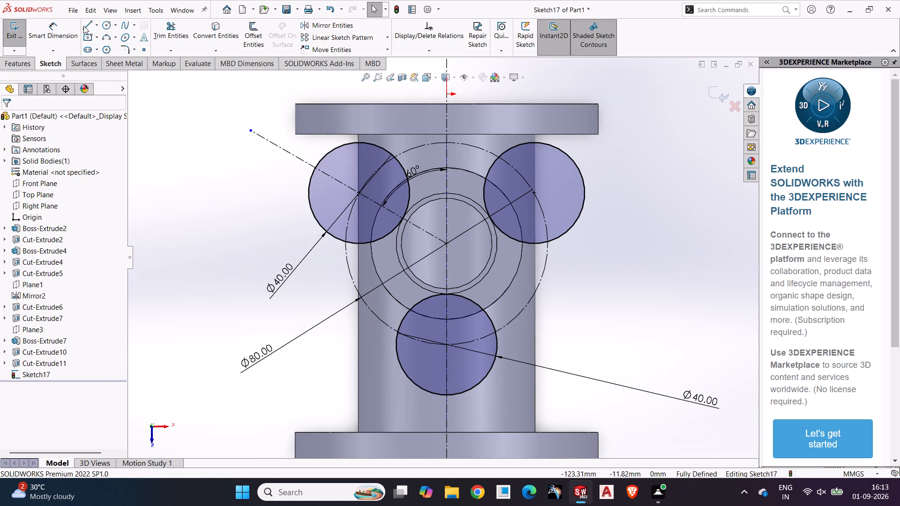
pyautogui.click(84, 23)
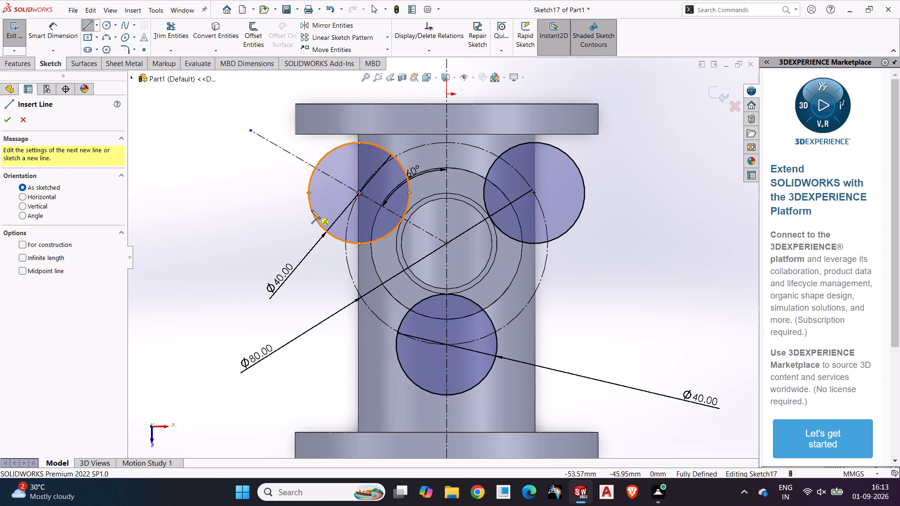
pyautogui.click(311, 210)
pyautogui.click(405, 373)
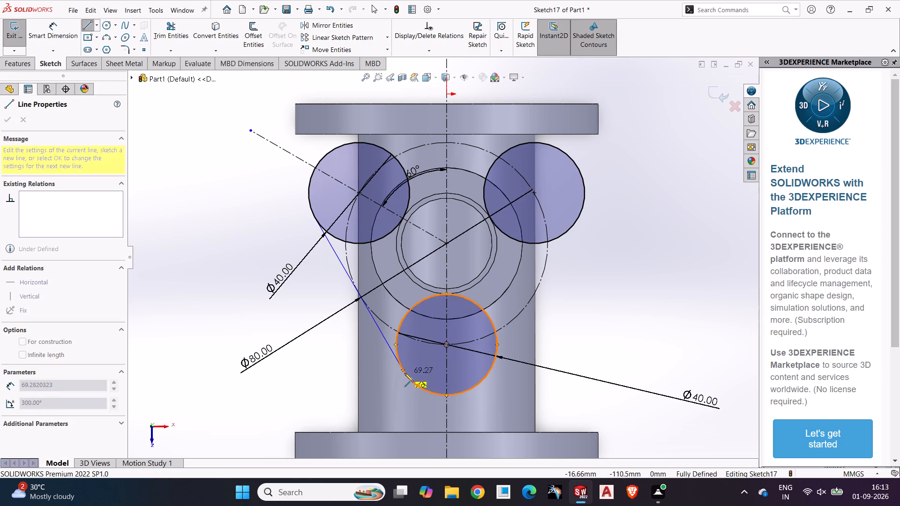
pyautogui.press('Escape')
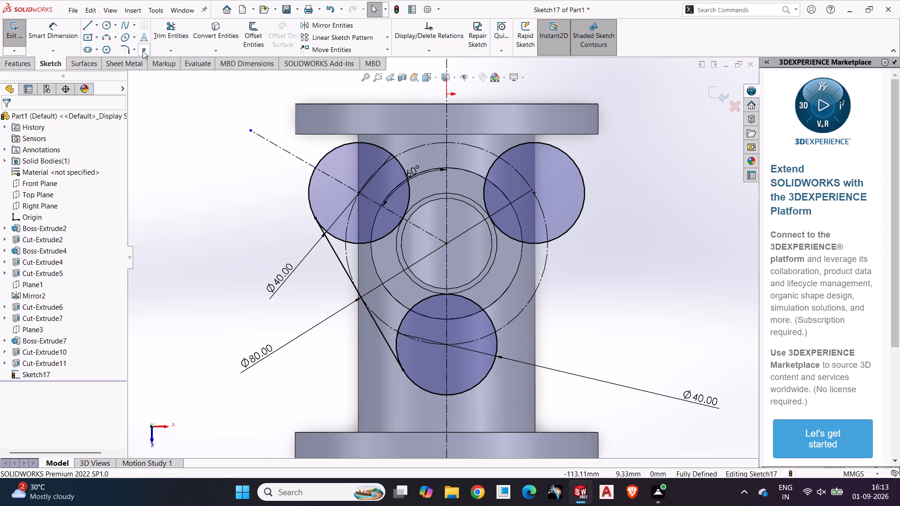
# Draw a horizontal line about 69.3 mm long joining the top points of the two upper 40 mm circles.
pyautogui.moveTo(84, 23); pyautogui.dragTo(89, 24)
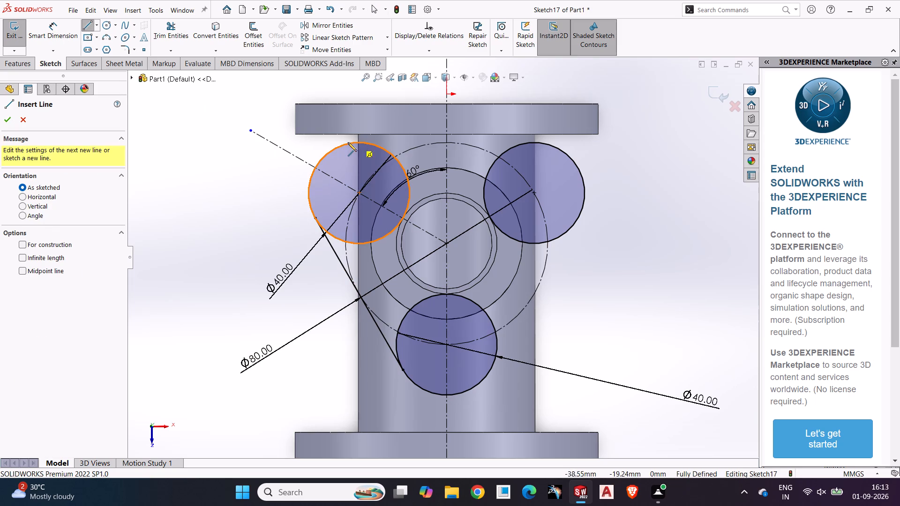
pyautogui.click(360, 142)
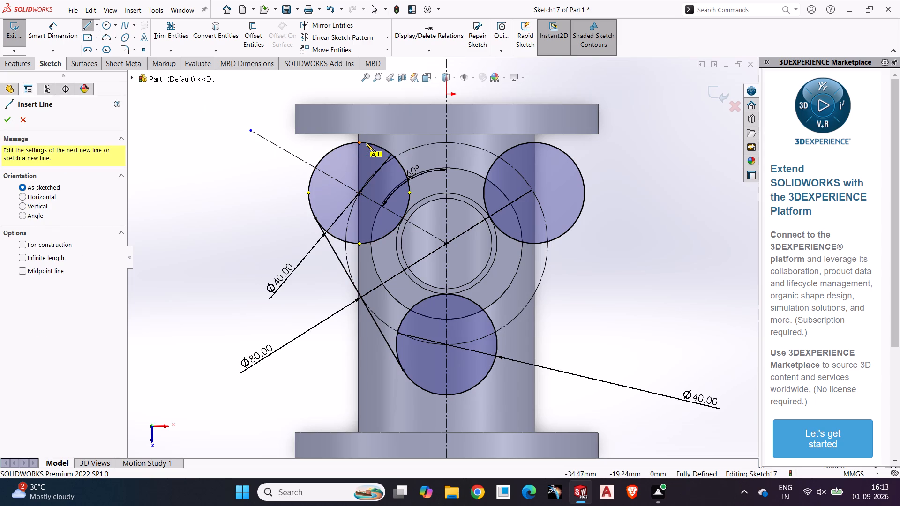
pyautogui.click(533, 144)
pyautogui.press('Escape')
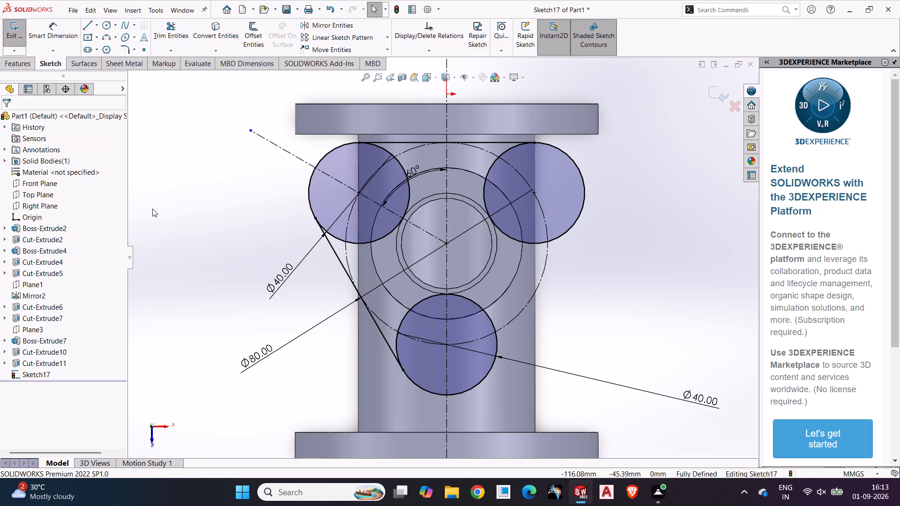
# Mirror the slanted tangent line about the vertical centerline.
pyautogui.click(324, 26)
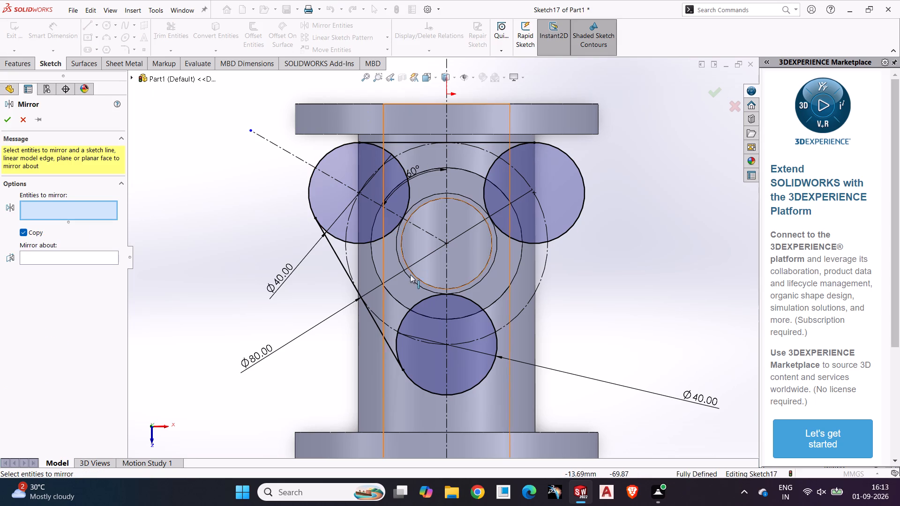
pyautogui.click(383, 334)
pyautogui.click(76, 259)
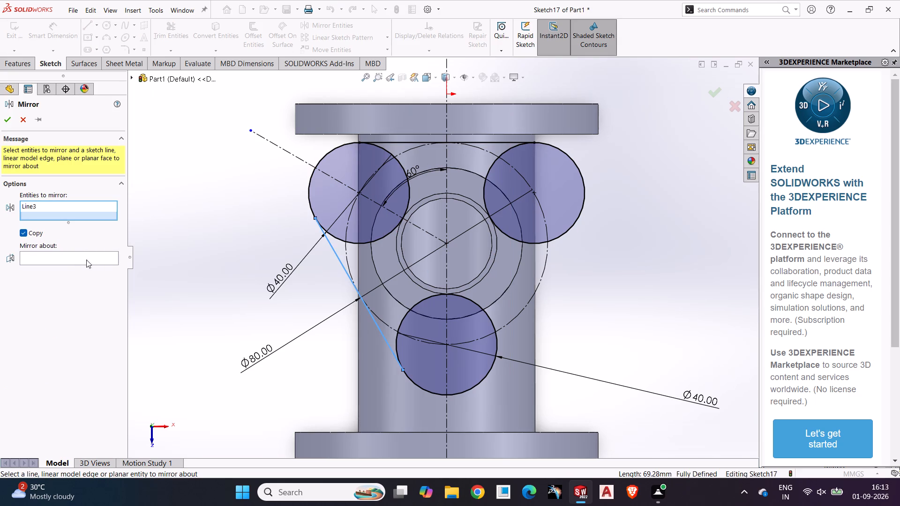
pyautogui.click(447, 406)
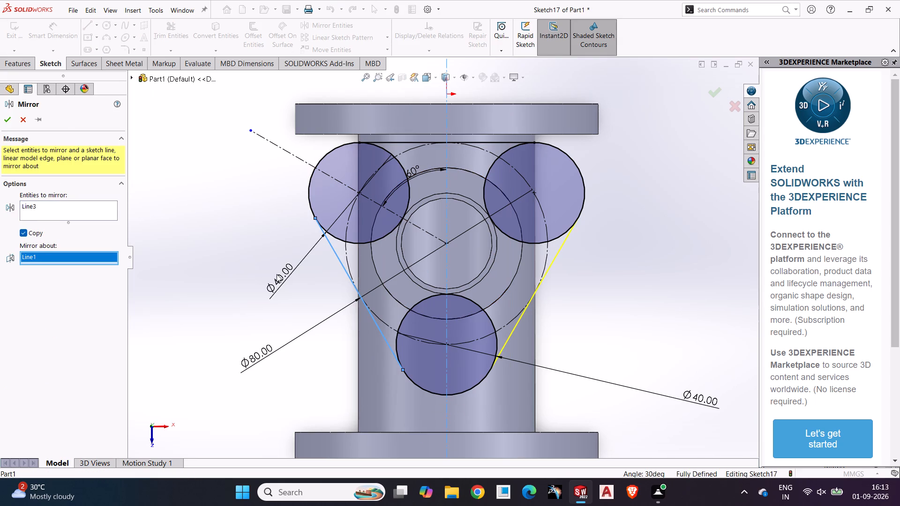
pyautogui.click(12, 118)
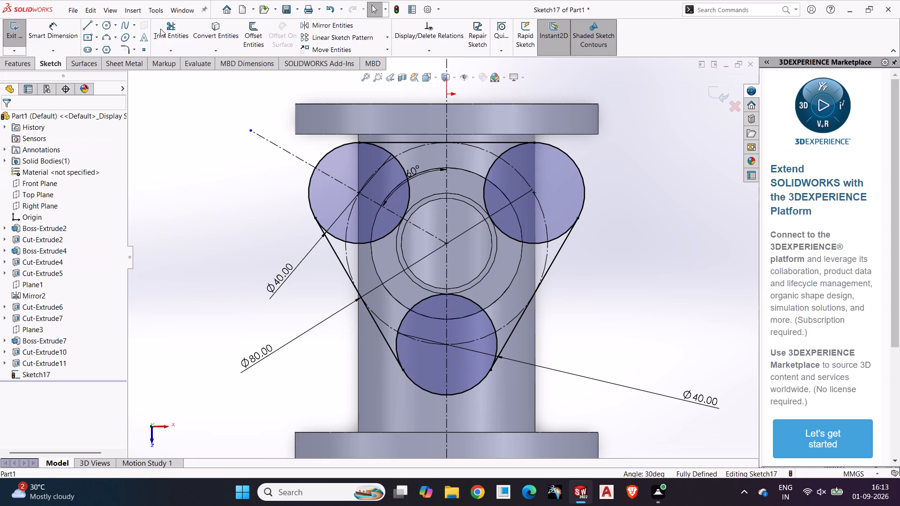
# Trim the inner arcs of all three 40 mm circles to the closest intersections, leaving one closed rounded-triangle outline.
pyautogui.click(160, 29)
pyautogui.click(367, 242)
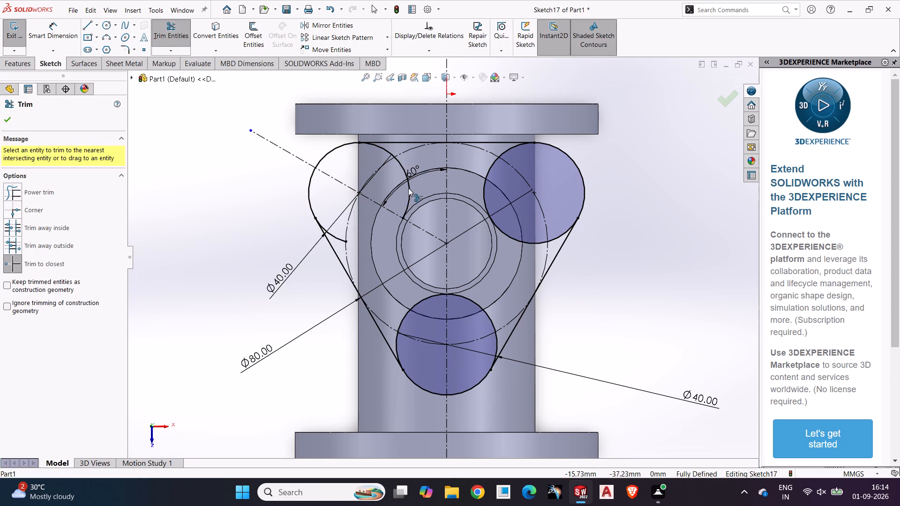
pyautogui.click(410, 186)
pyautogui.click(338, 238)
pyautogui.click(384, 149)
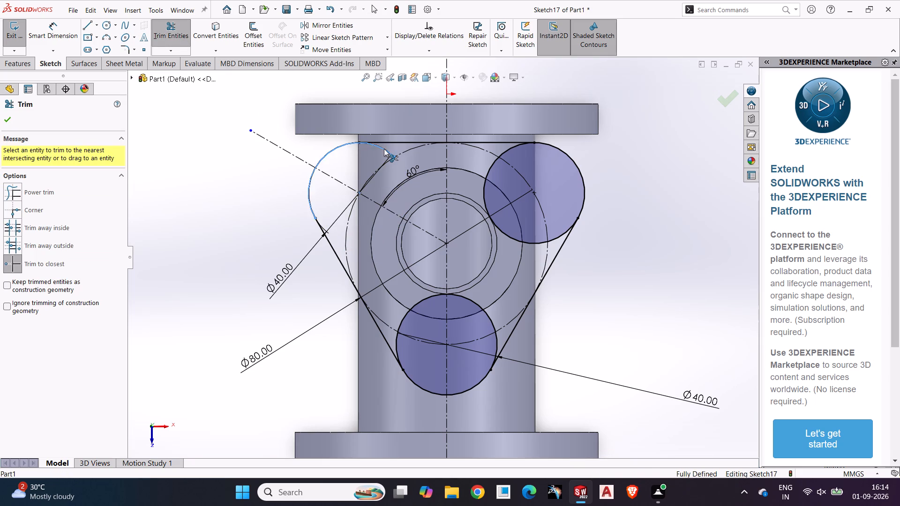
pyautogui.click(528, 242)
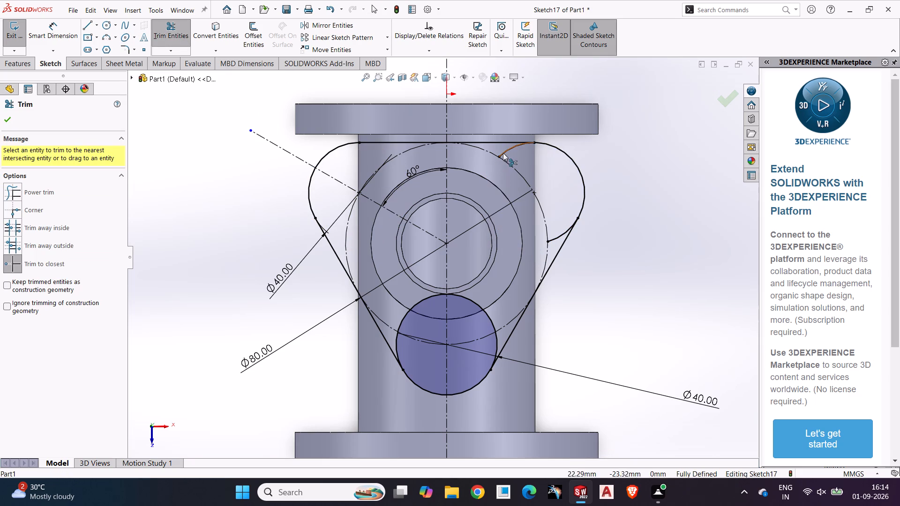
pyautogui.click(503, 153)
pyautogui.click(556, 236)
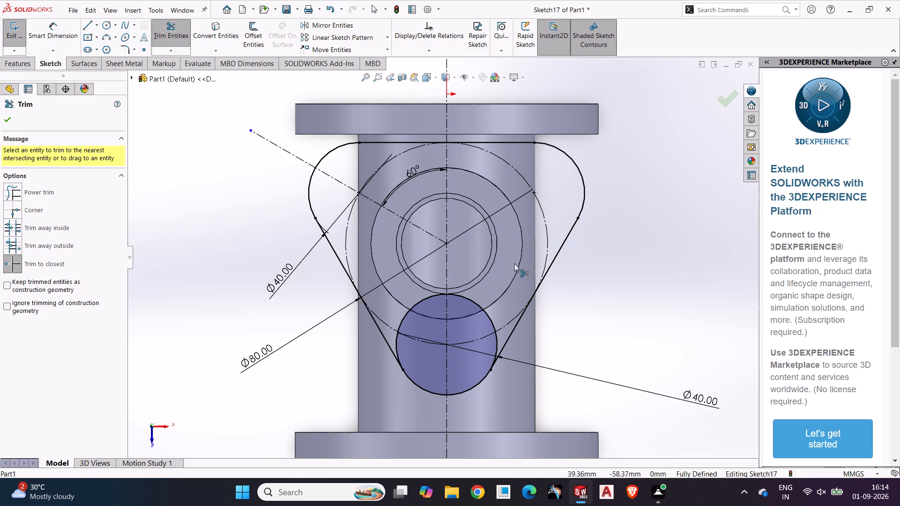
pyautogui.click(450, 293)
pyautogui.click(499, 342)
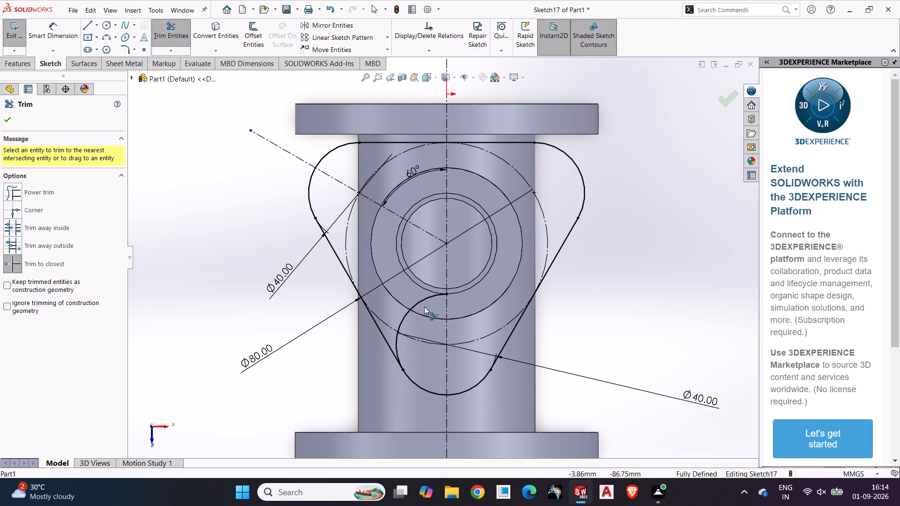
pyautogui.click(425, 296)
pyautogui.click(405, 318)
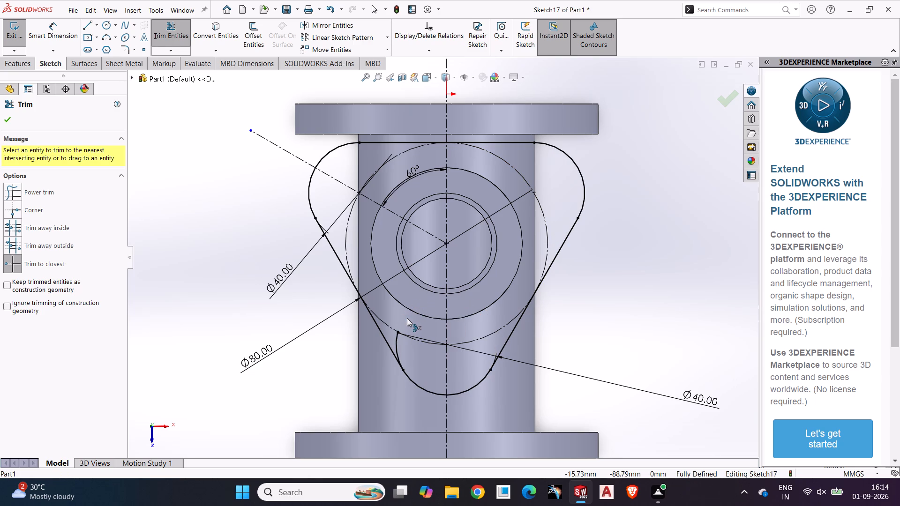
pyautogui.click(398, 342)
pyautogui.moveTo(626, 331); pyautogui.dragTo(643, 322, button='middle')
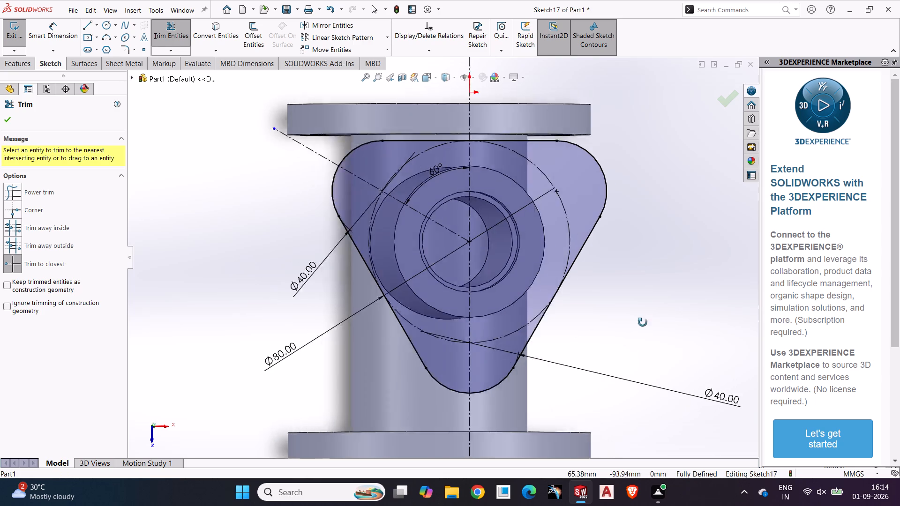
# Extrude the rounded-triangle outline at the branch end as a 12 mm thick boss merged with the part.
pyautogui.moveTo(643, 322); pyautogui.dragTo(661, 283, button='middle')
pyautogui.click(12, 121)
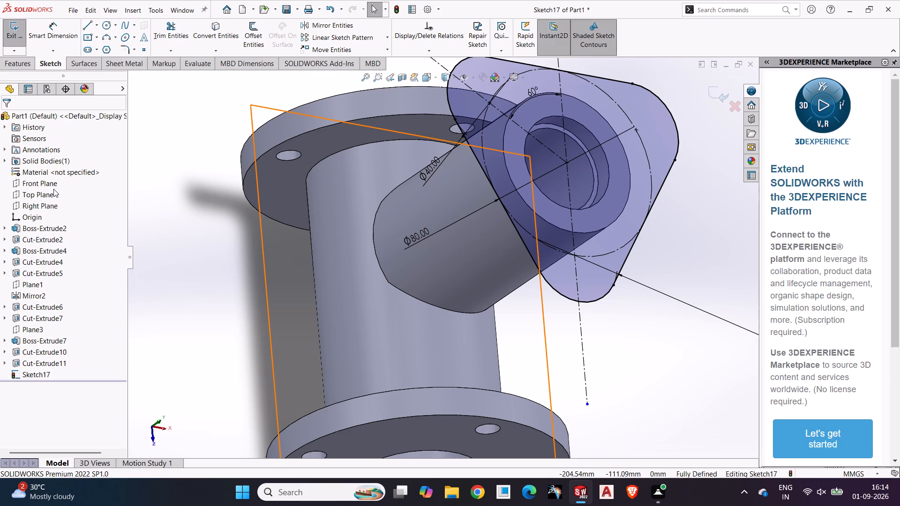
pyautogui.click(23, 69)
pyautogui.click(18, 38)
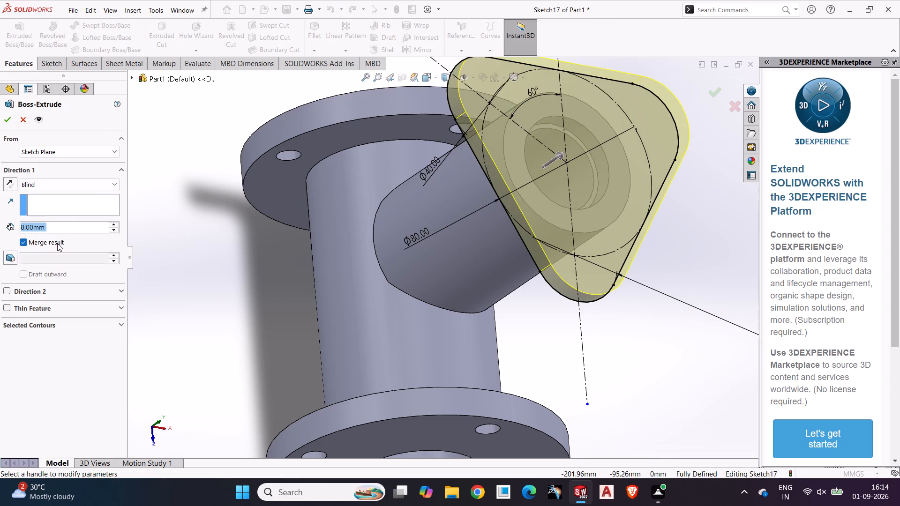
pyautogui.write('12')
pyautogui.press('Return')
pyautogui.click(8, 115)
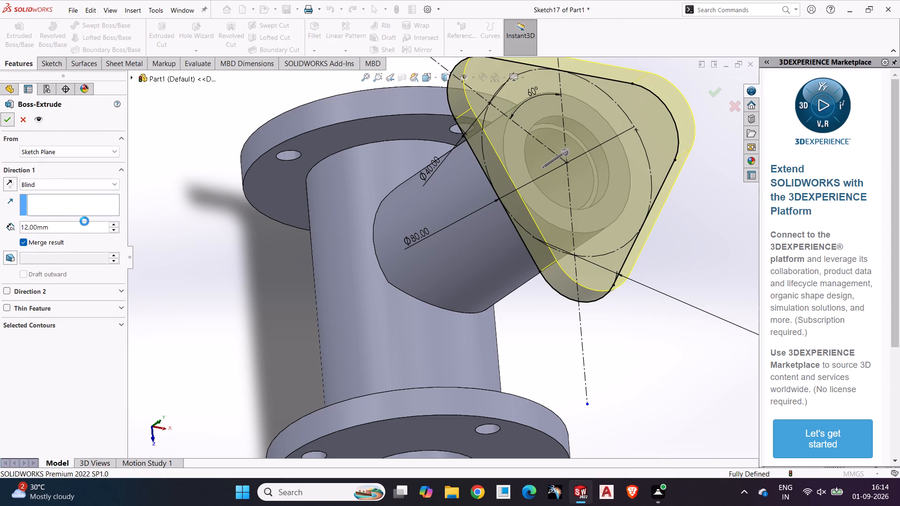
pyautogui.click(197, 280)
# Start a sketch on the triangular flange's outer face and draw a vertical construction line about 196.7 mm long through its middle.
pyautogui.click(542, 206)
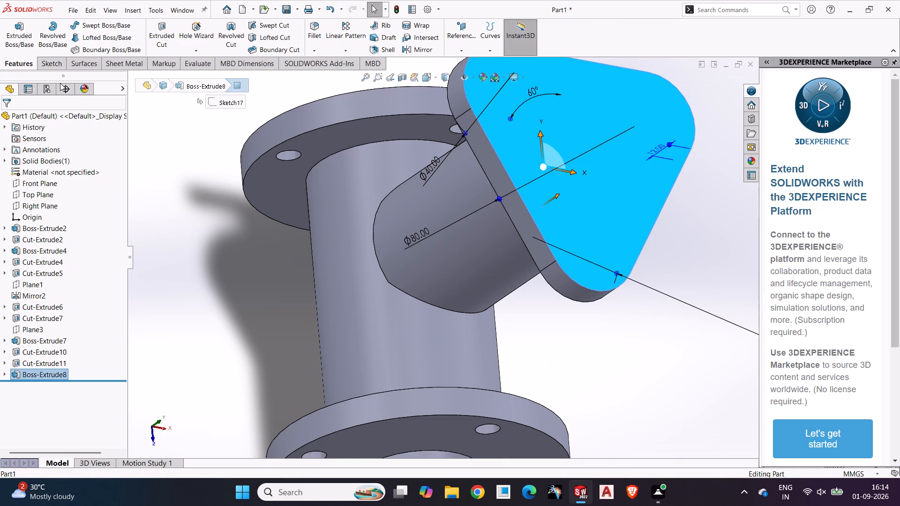
pyautogui.click(54, 71)
pyautogui.click(46, 65)
pyautogui.click(12, 26)
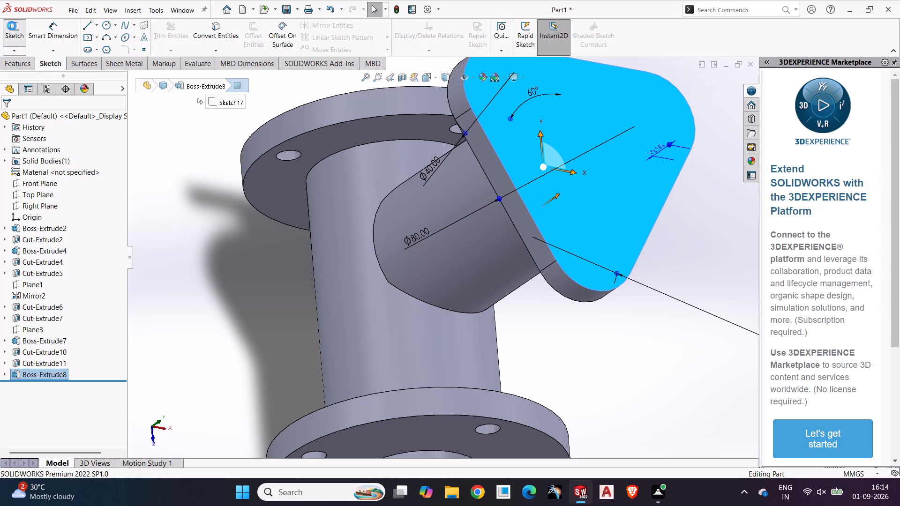
pyautogui.click(183, 231)
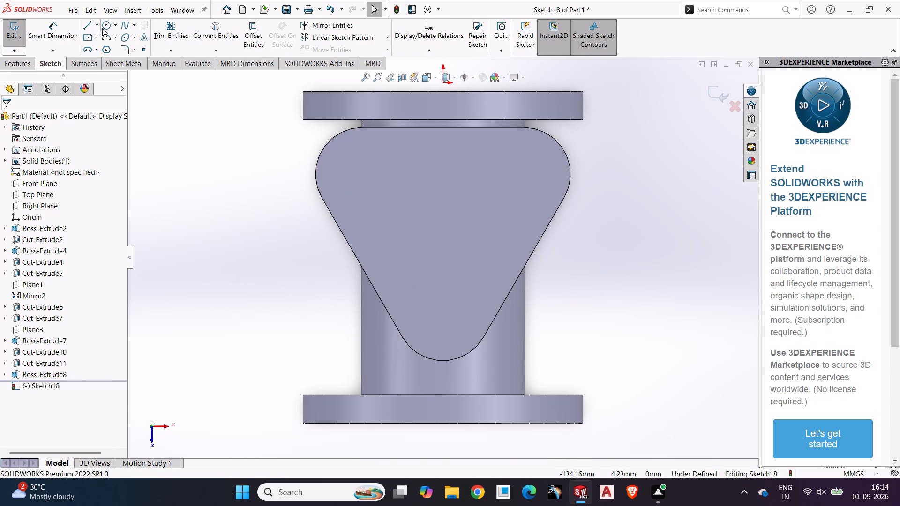
pyautogui.click(105, 24)
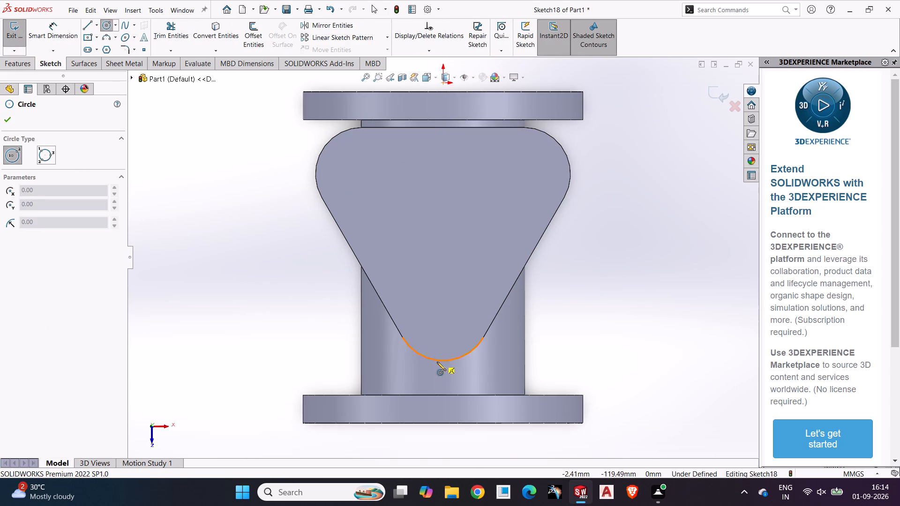
pyautogui.press('Escape')
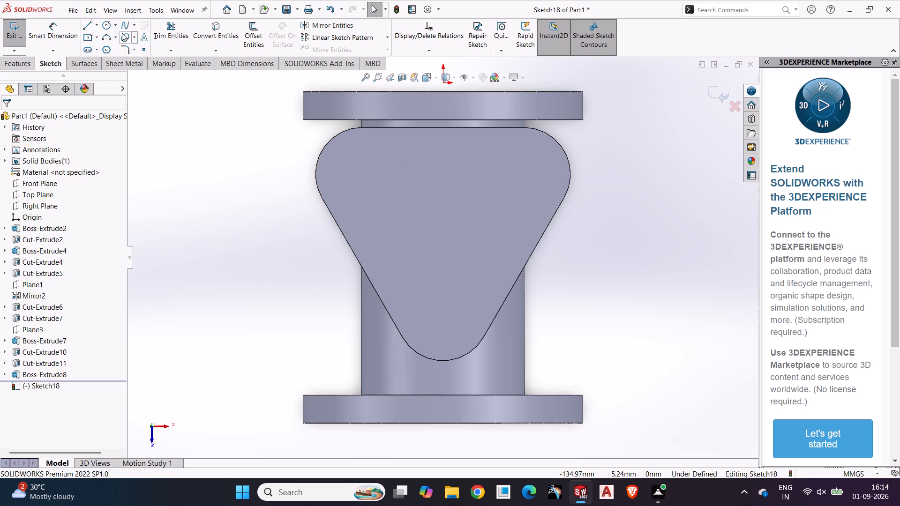
pyautogui.click(97, 29)
pyautogui.click(109, 48)
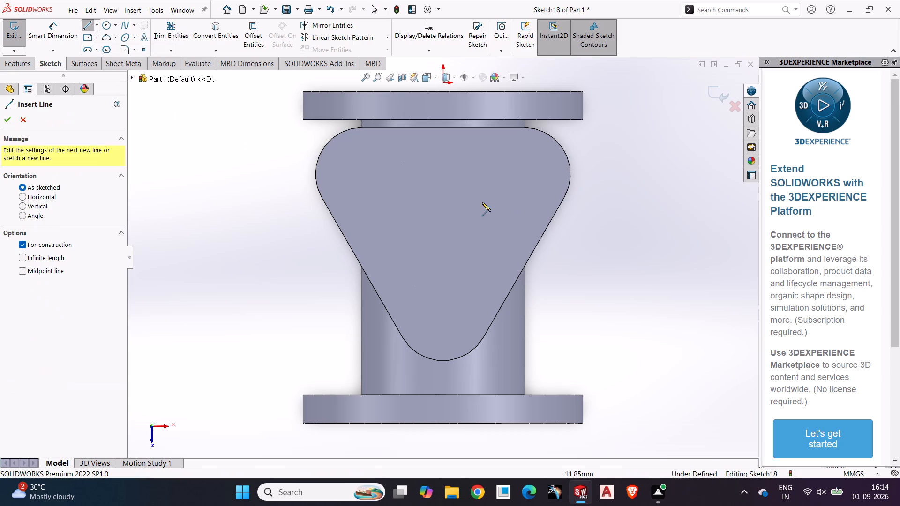
pyautogui.scroll(2, 509, 197)
pyautogui.click(445, 86)
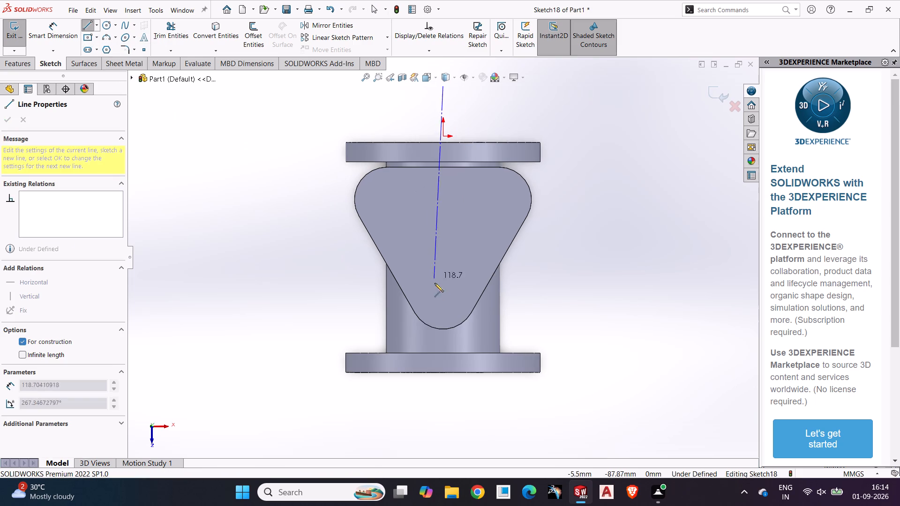
pyautogui.click(444, 405)
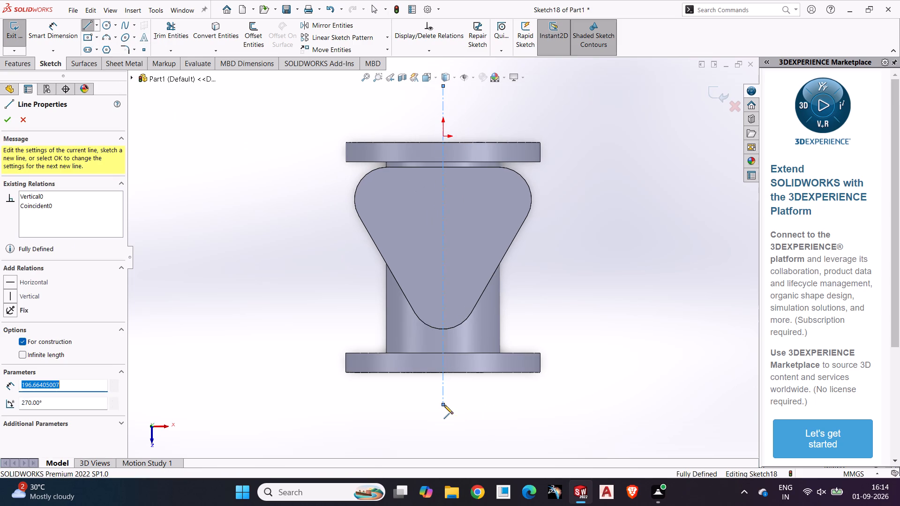
pyautogui.press('Escape')
# Draw a circle concentric with the flange's upper-left rounded corner and dimension its diameter to 10.8 mm.
pyautogui.scroll(-2, 442, 238)
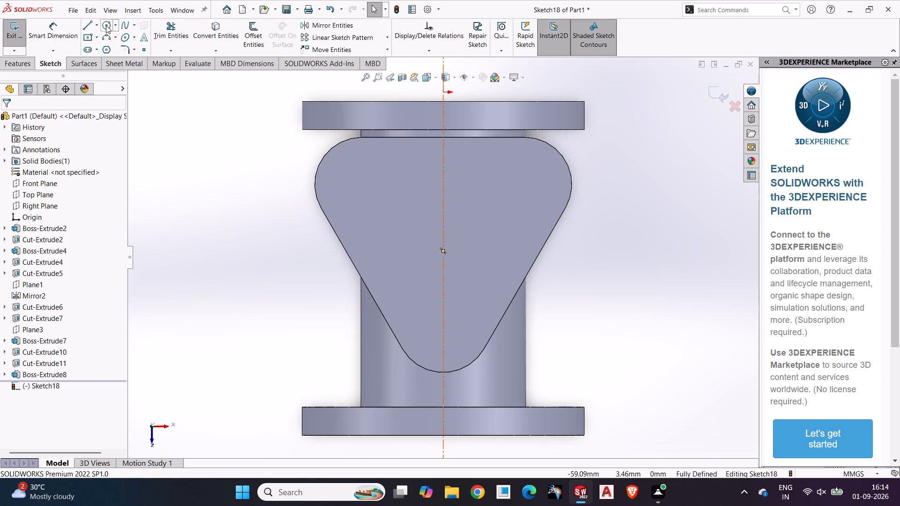
pyautogui.click(106, 25)
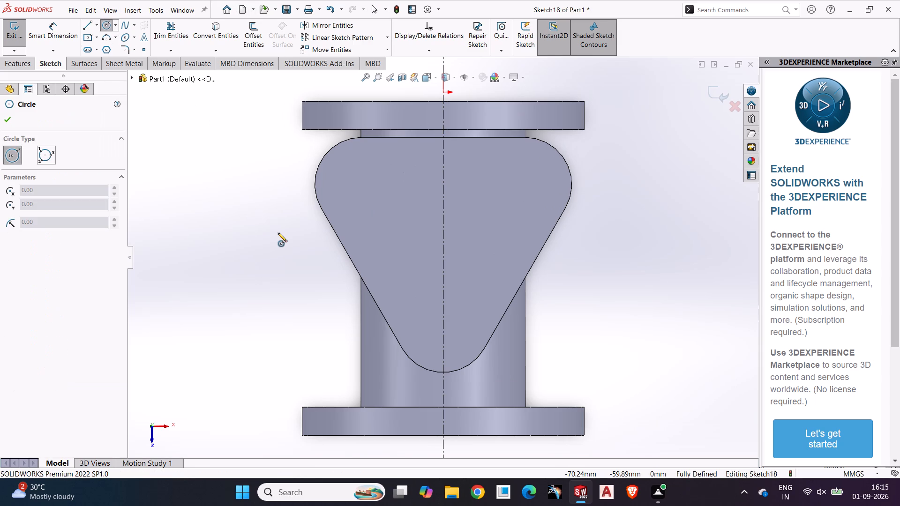
pyautogui.press('Escape')
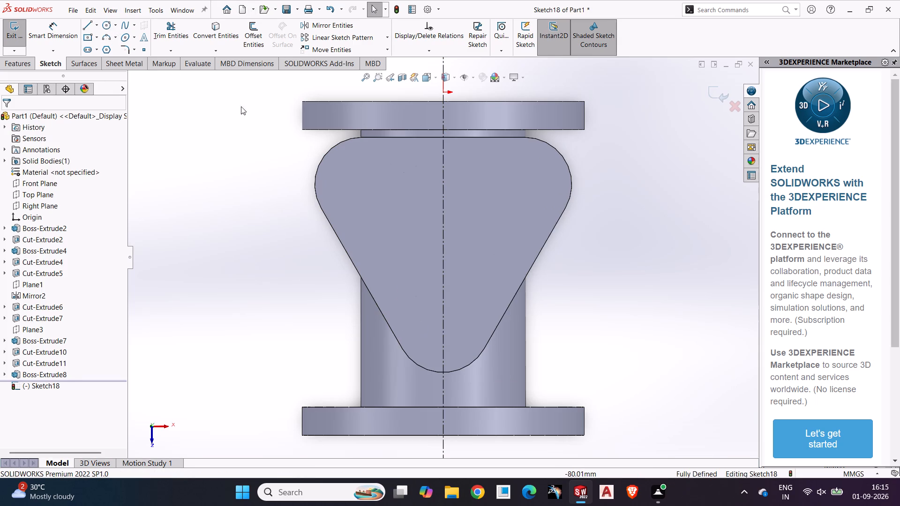
pyautogui.click(107, 24)
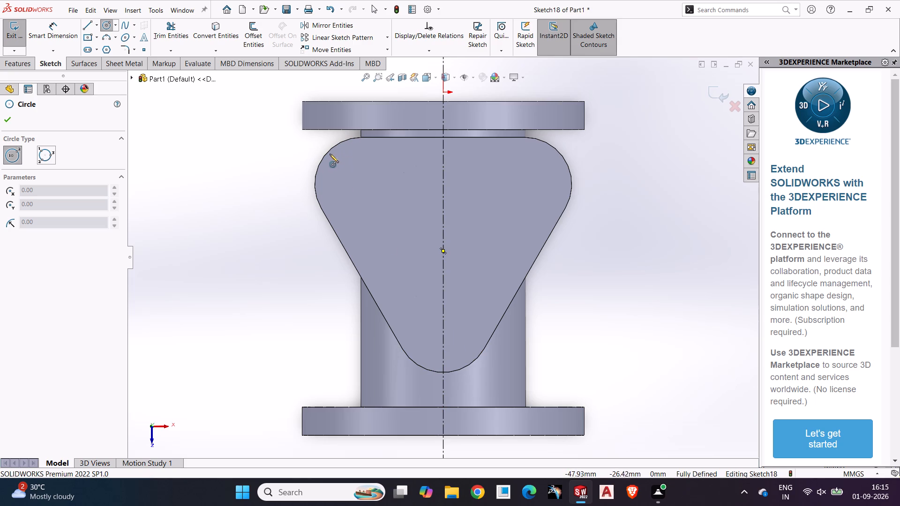
pyautogui.click(360, 183)
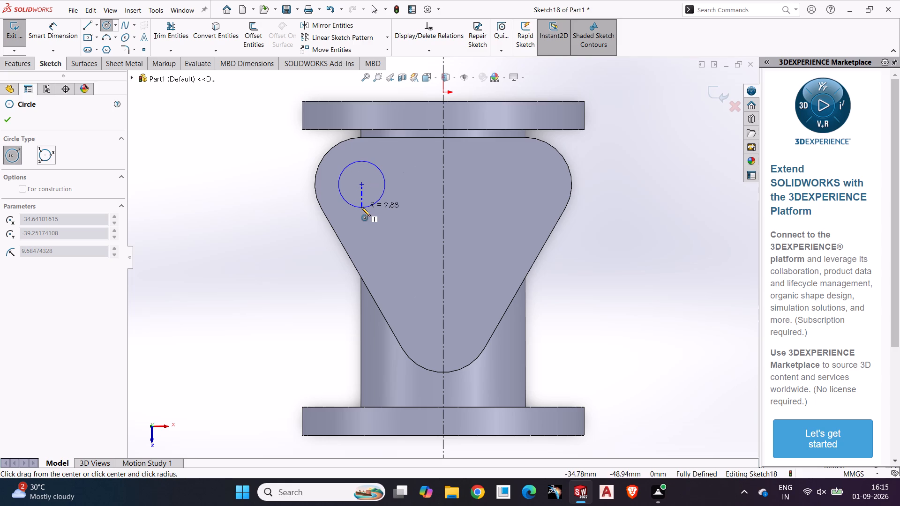
pyautogui.click(361, 207)
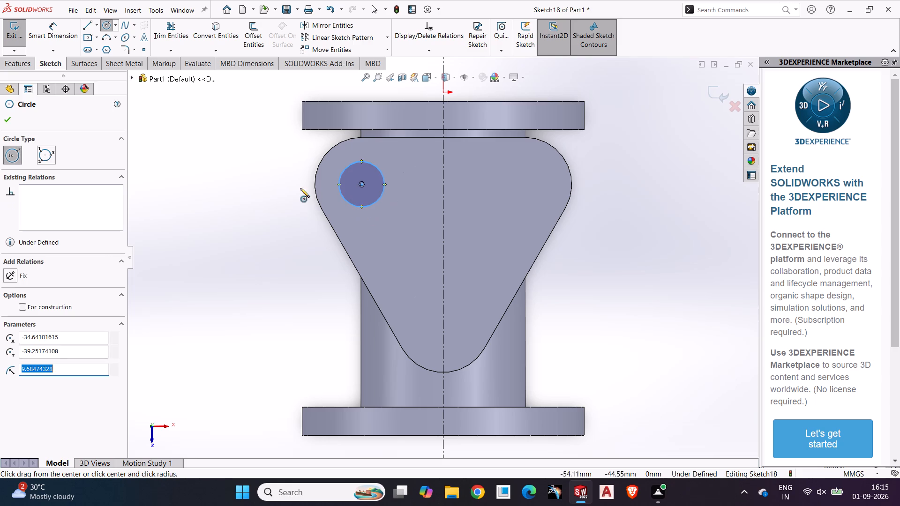
pyautogui.click(45, 29)
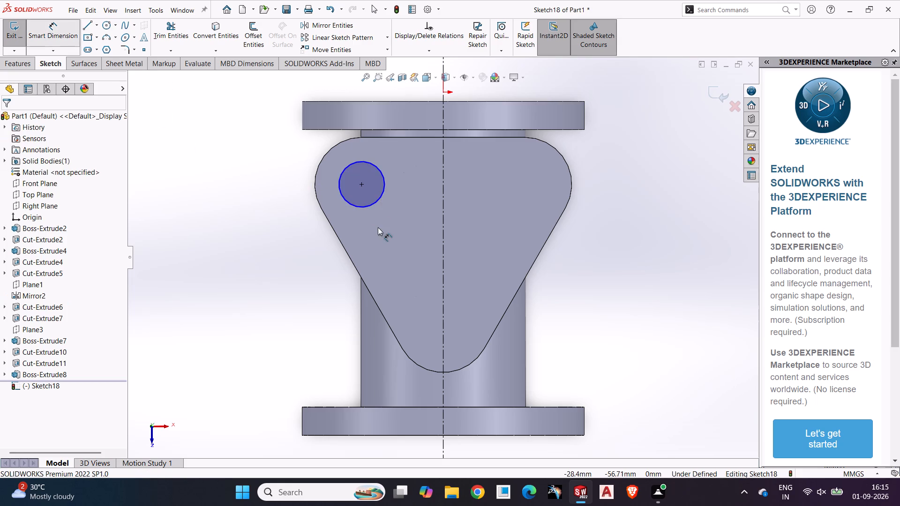
pyautogui.click(365, 205)
pyautogui.click(250, 283)
pyautogui.write('10.8')
pyautogui.press('Return')
pyautogui.click(277, 333)
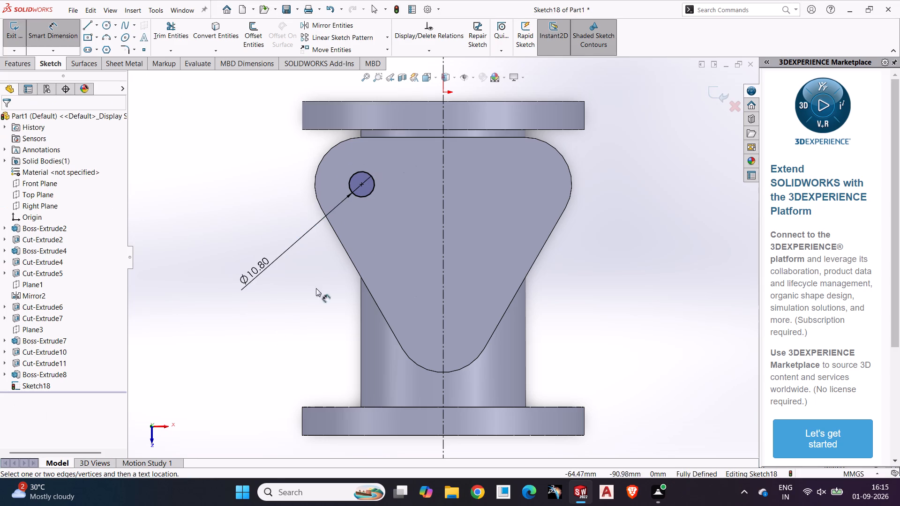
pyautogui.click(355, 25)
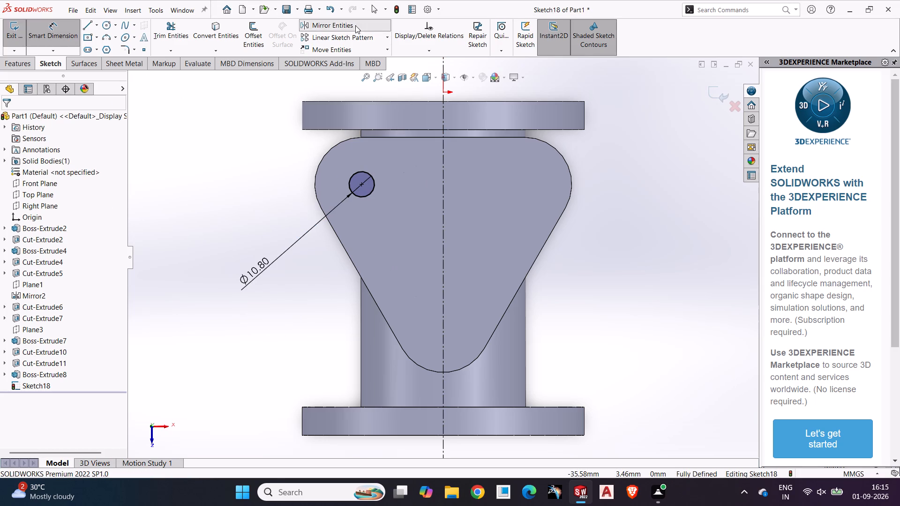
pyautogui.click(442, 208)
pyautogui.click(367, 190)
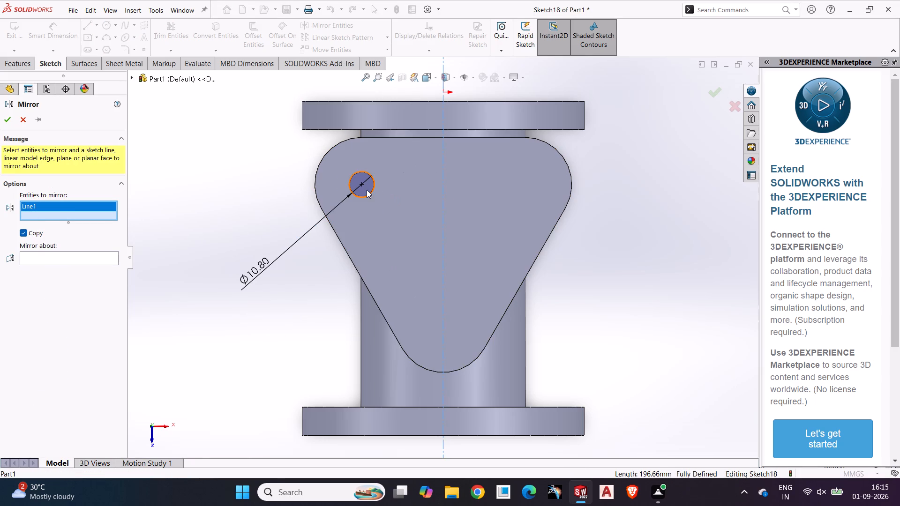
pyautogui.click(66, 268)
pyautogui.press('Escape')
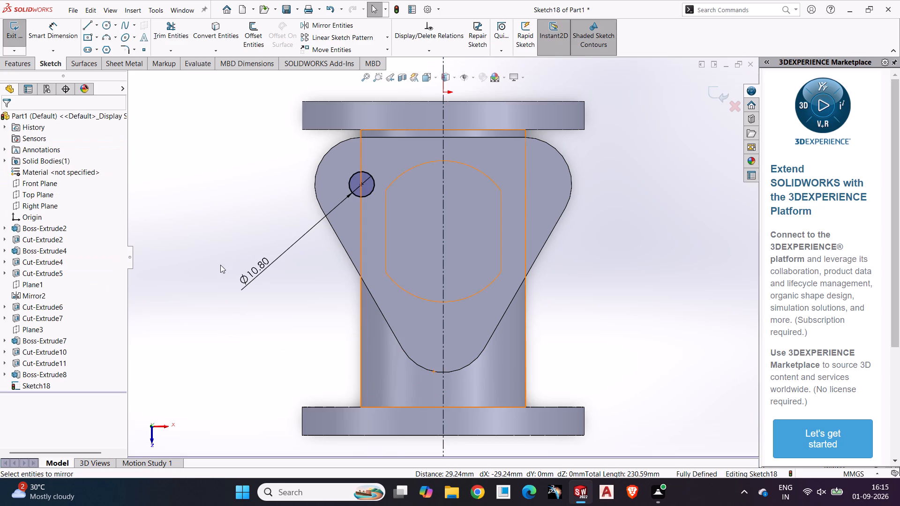
# Mirror the 10.8 mm circle about the vertical construction line, keeping the original.
pyautogui.click(329, 25)
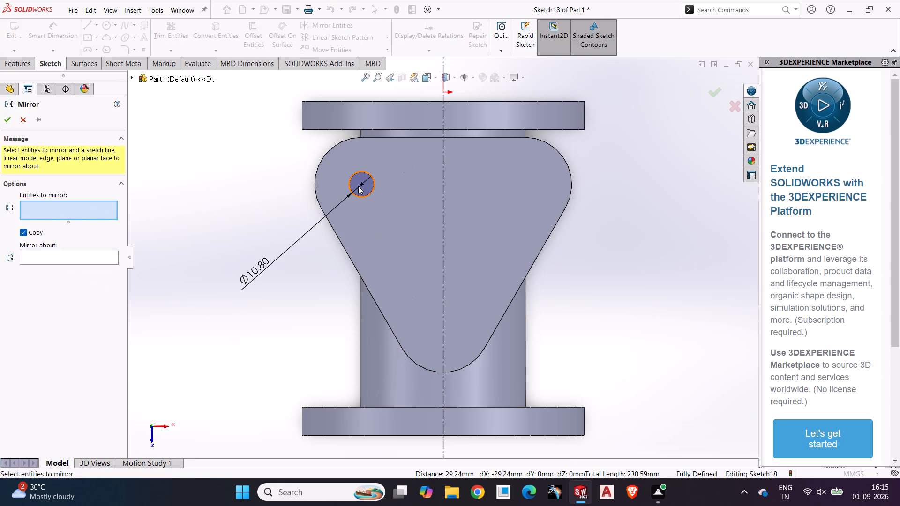
pyautogui.click(363, 194)
pyautogui.click(102, 259)
pyautogui.click(442, 282)
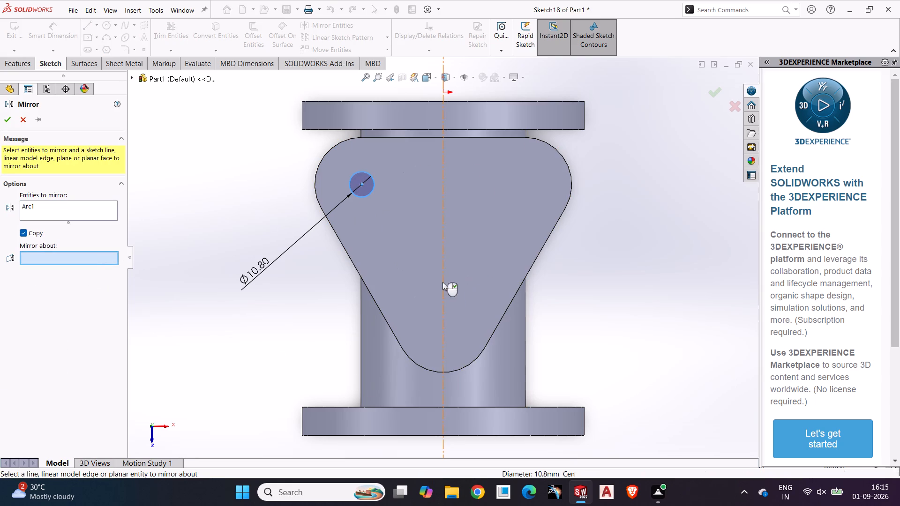
pyautogui.click(8, 115)
pyautogui.click(213, 186)
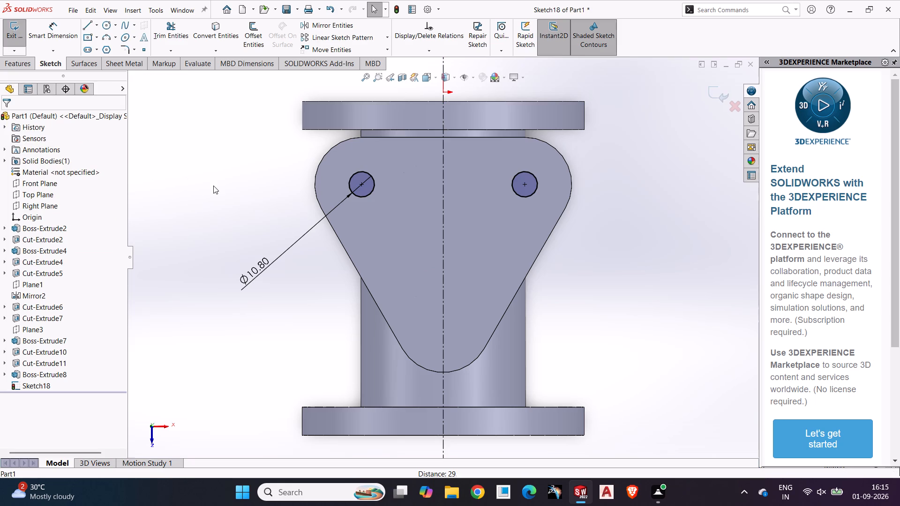
# Draw a circle concentric with the flange's lower rounded corner and dimension its diameter to 10.8 mm.
pyautogui.click(106, 26)
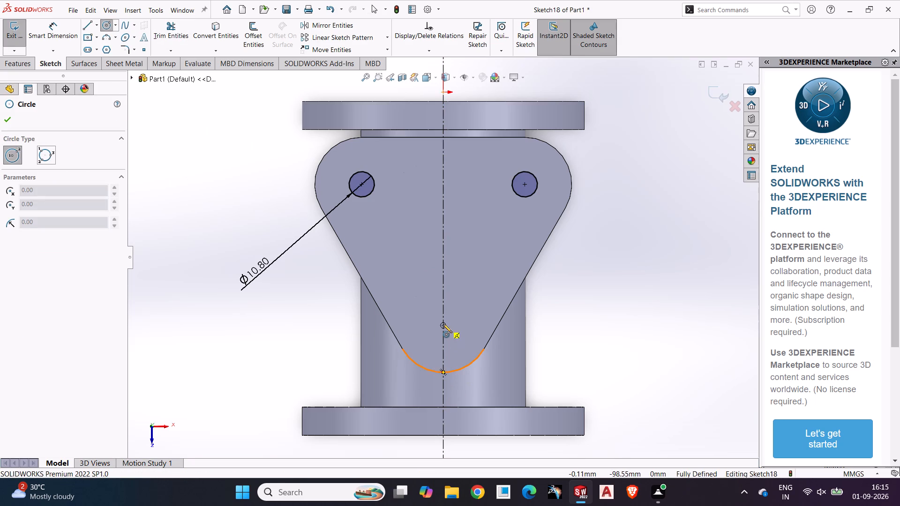
pyautogui.click(443, 324)
pyautogui.click(449, 342)
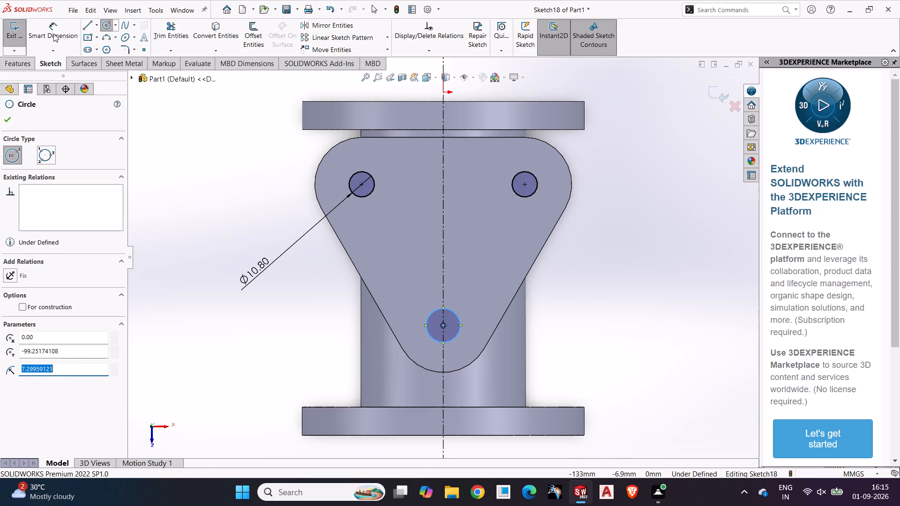
pyautogui.click(53, 34)
pyautogui.click(454, 331)
pyautogui.click(452, 339)
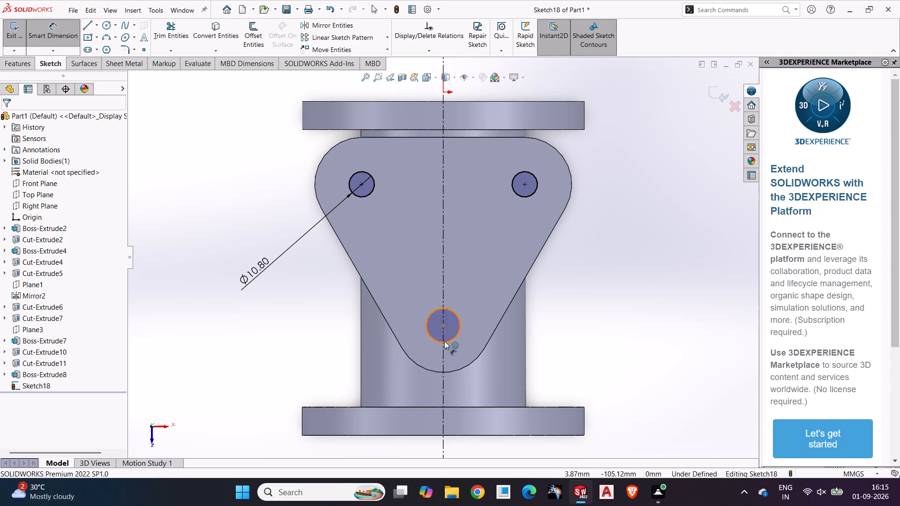
pyautogui.click(269, 365)
pyautogui.write('10.8')
pyautogui.press('Return')
pyautogui.click(214, 314)
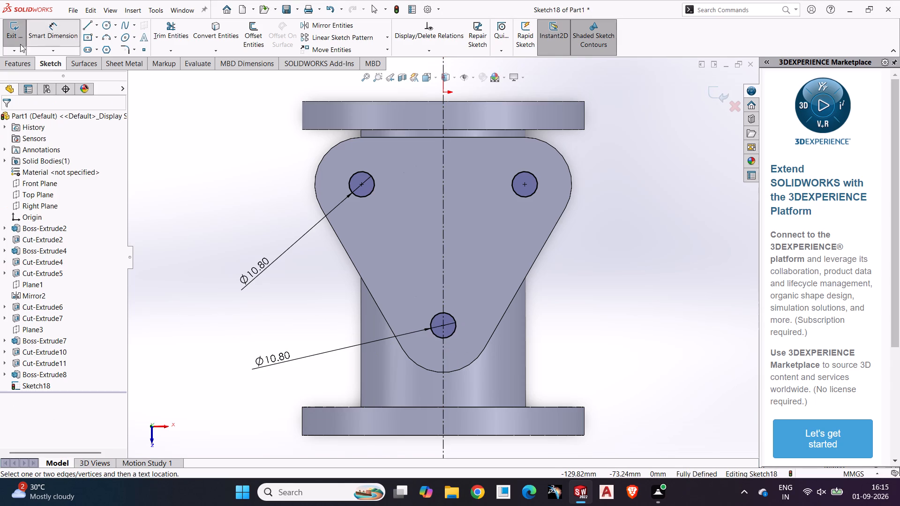
# Cut the three corner circles 12 mm deep with a blind extruded cut in the triangular flange.
pyautogui.click(14, 61)
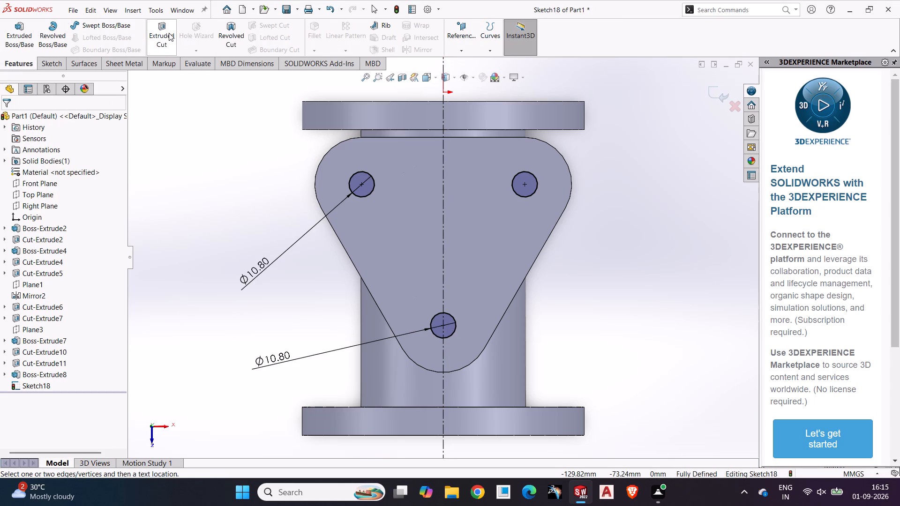
pyautogui.click(166, 33)
pyautogui.click(1, 119)
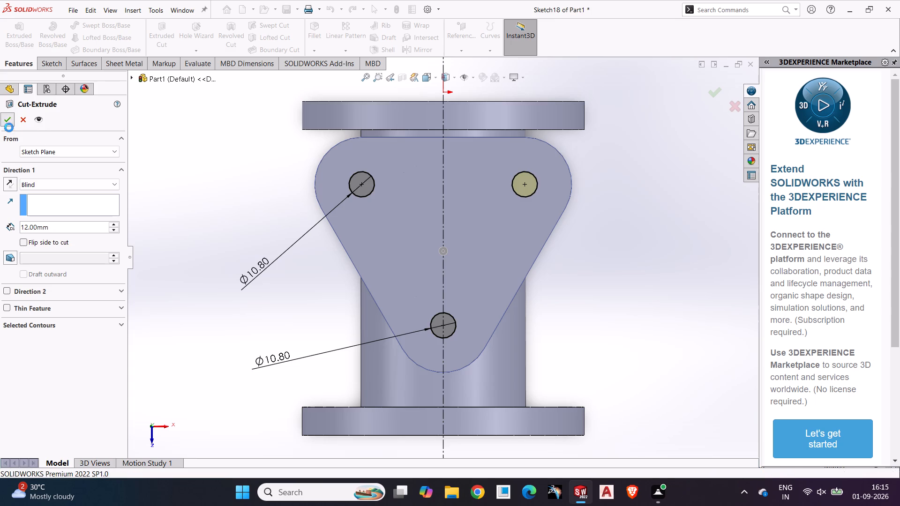
pyautogui.click(180, 158)
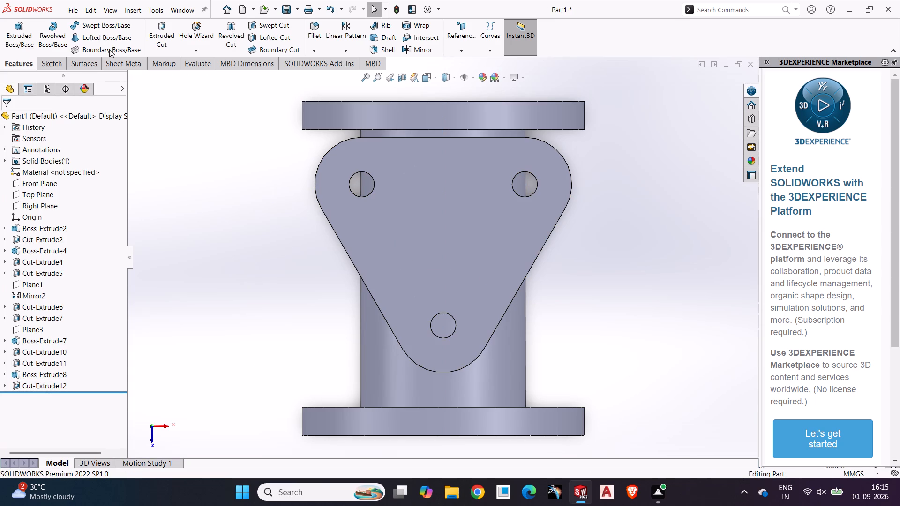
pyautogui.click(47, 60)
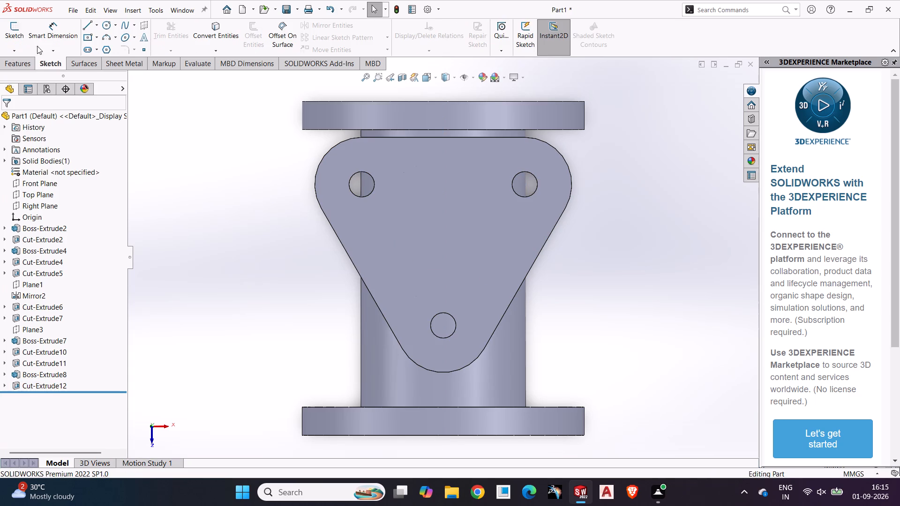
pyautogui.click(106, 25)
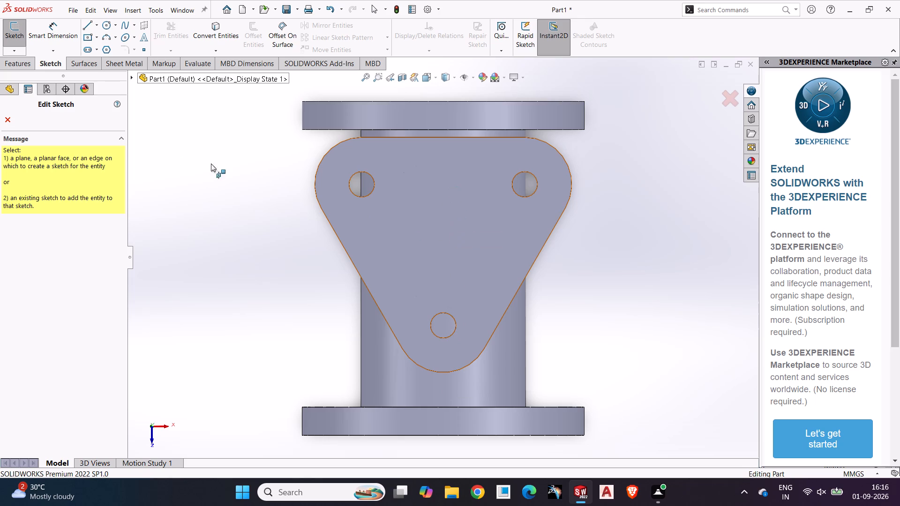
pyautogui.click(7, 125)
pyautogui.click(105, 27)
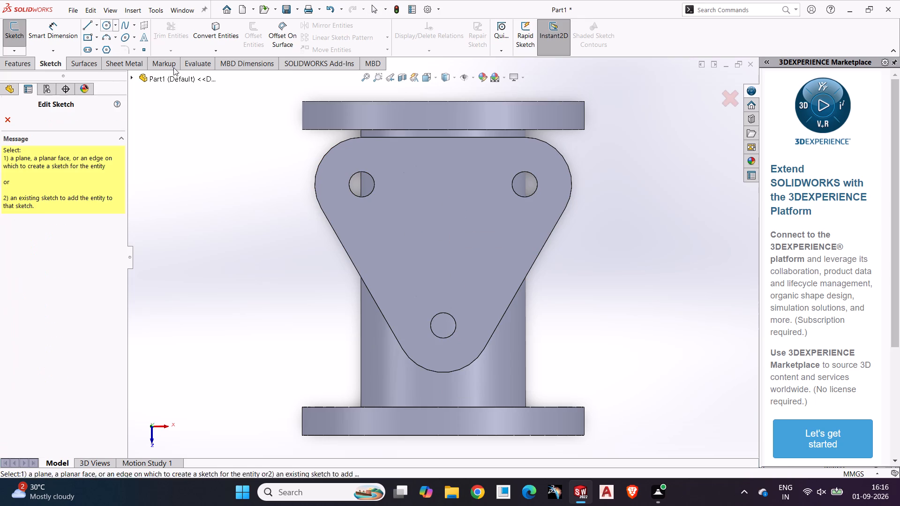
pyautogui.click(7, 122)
# Examine the tube, side branch and triangular flange from several angles to check the branch opening.
pyautogui.moveTo(136, 185); pyautogui.dragTo(208, 193, button='middle')
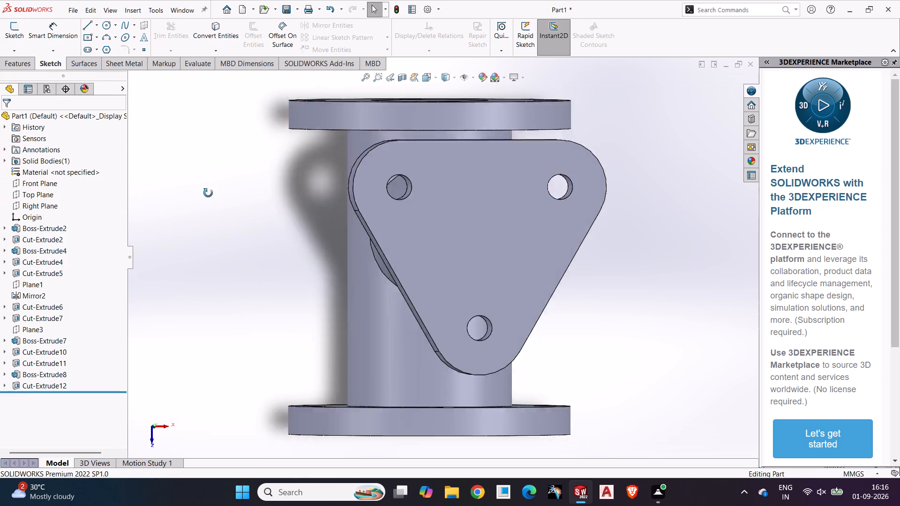
pyautogui.moveTo(208, 193); pyautogui.dragTo(224, 198, button='middle')
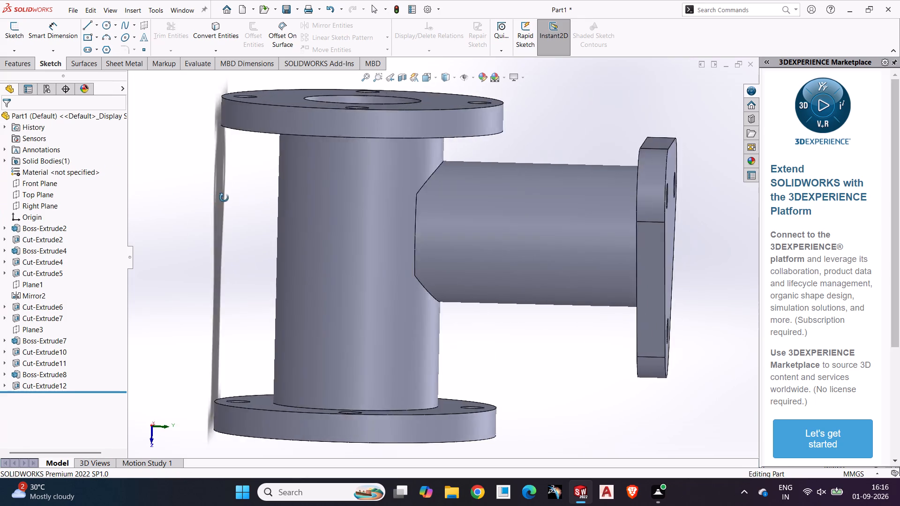
pyautogui.moveTo(224, 198); pyautogui.dragTo(151, 201, button='middle')
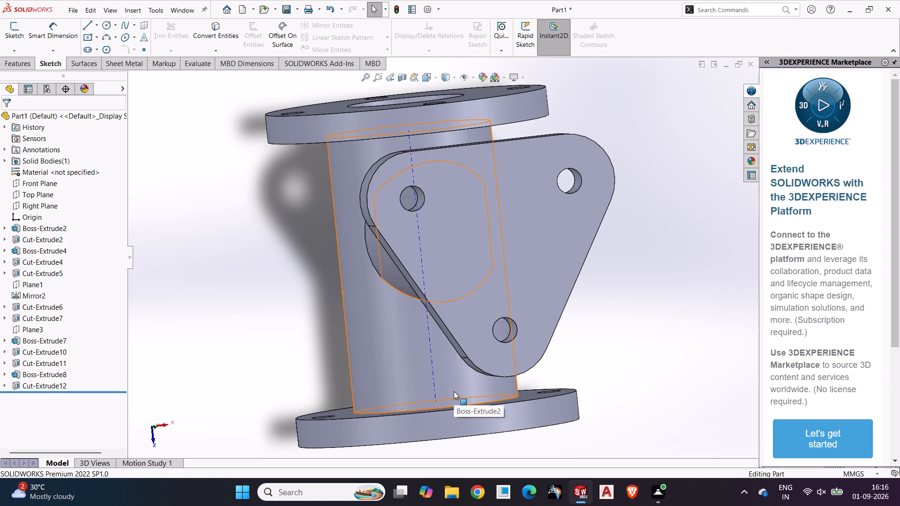
pyautogui.click(454, 391)
pyautogui.moveTo(830, 293); pyautogui.dragTo(827, 292, button='middle')
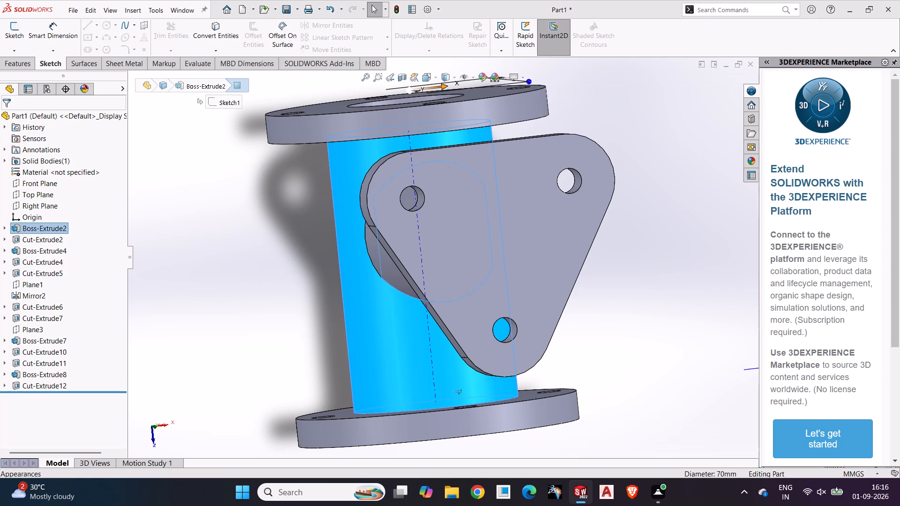
pyautogui.moveTo(827, 292); pyautogui.dragTo(785, 302, button='middle')
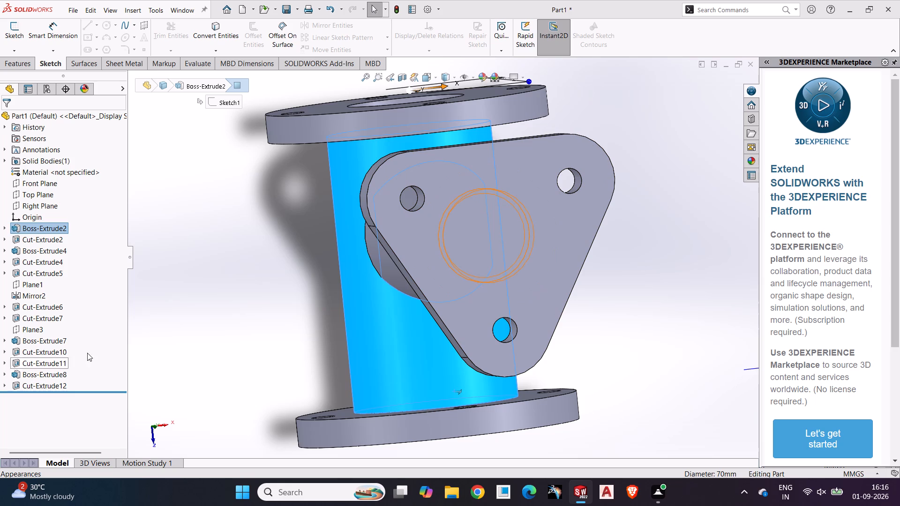
pyautogui.moveTo(263, 288); pyautogui.dragTo(247, 294, button='middle')
pyautogui.moveTo(246, 288); pyautogui.dragTo(246, 283)
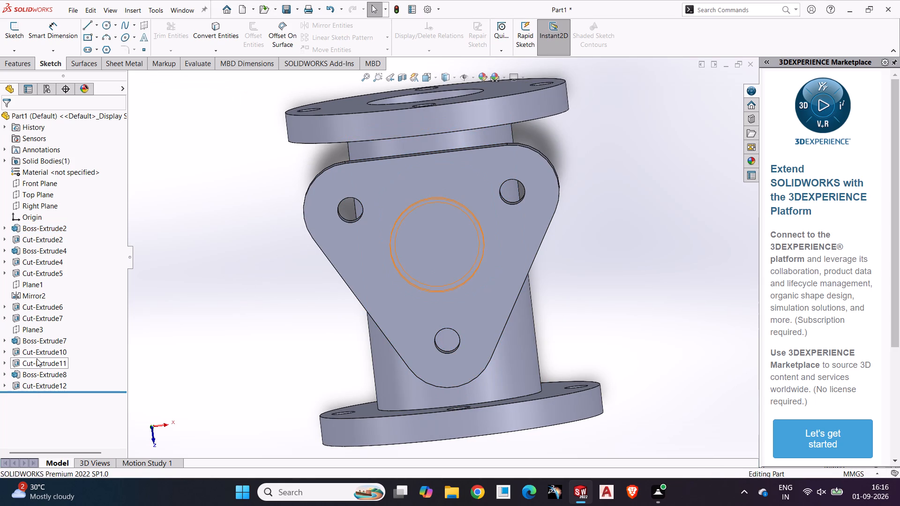
pyautogui.moveTo(409, 266); pyautogui.dragTo(401, 273, button='middle')
pyautogui.scroll(1, 403, 273)
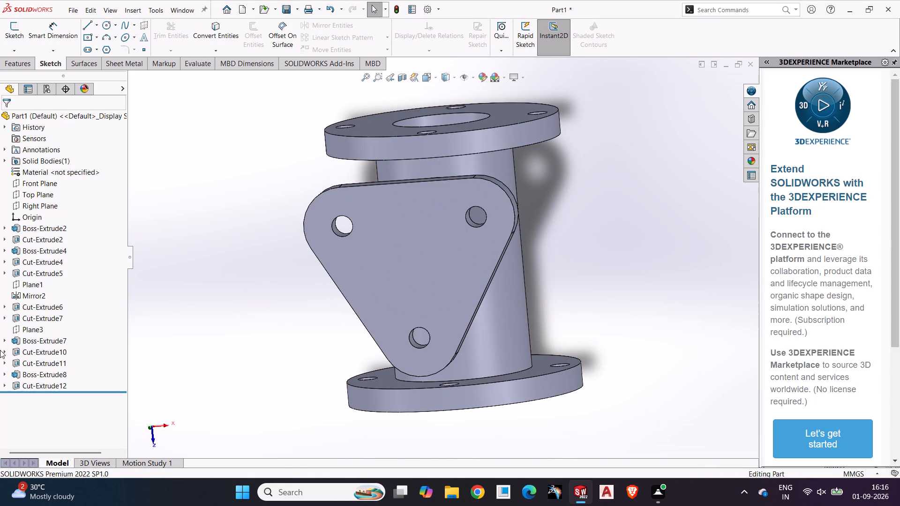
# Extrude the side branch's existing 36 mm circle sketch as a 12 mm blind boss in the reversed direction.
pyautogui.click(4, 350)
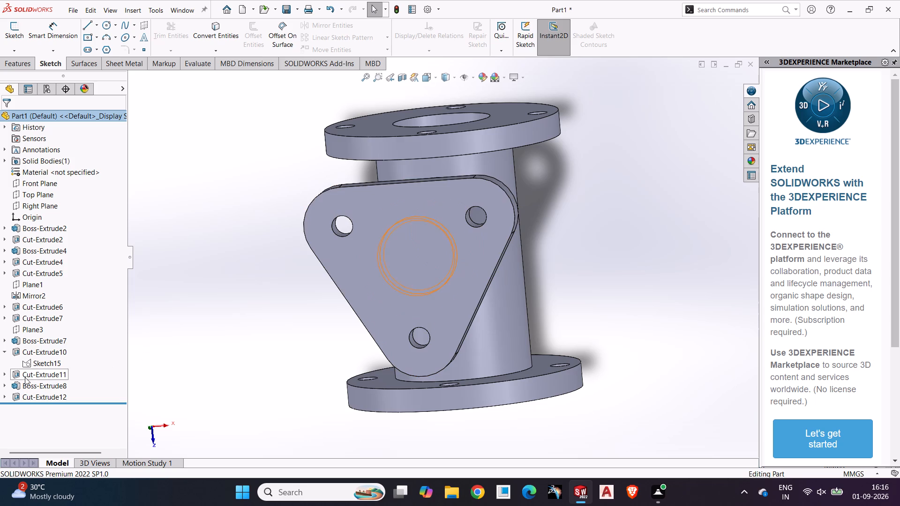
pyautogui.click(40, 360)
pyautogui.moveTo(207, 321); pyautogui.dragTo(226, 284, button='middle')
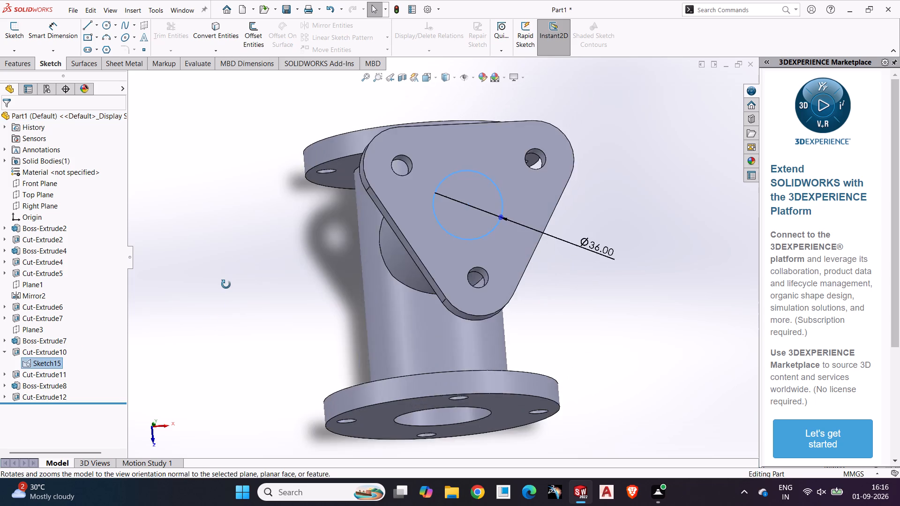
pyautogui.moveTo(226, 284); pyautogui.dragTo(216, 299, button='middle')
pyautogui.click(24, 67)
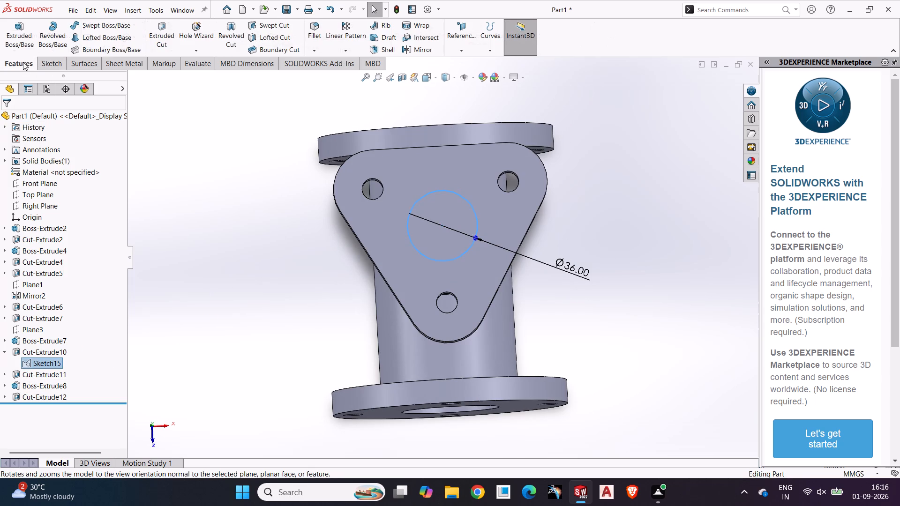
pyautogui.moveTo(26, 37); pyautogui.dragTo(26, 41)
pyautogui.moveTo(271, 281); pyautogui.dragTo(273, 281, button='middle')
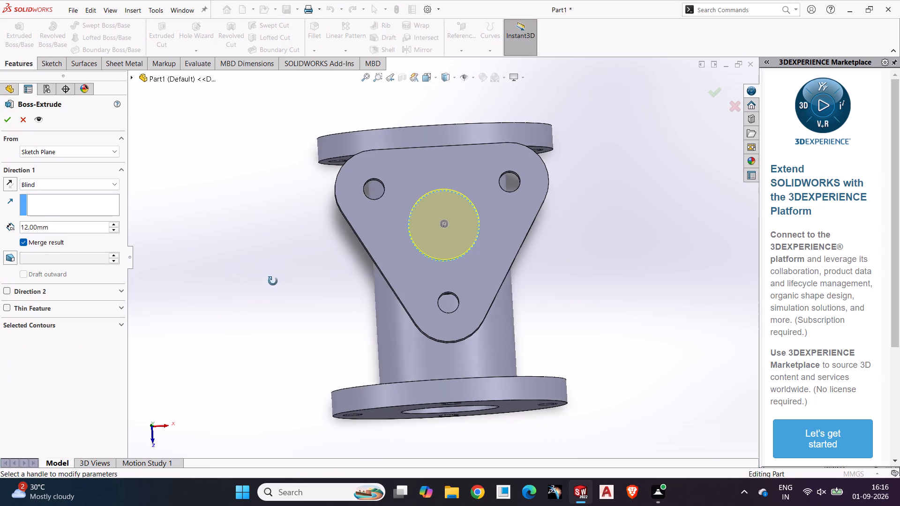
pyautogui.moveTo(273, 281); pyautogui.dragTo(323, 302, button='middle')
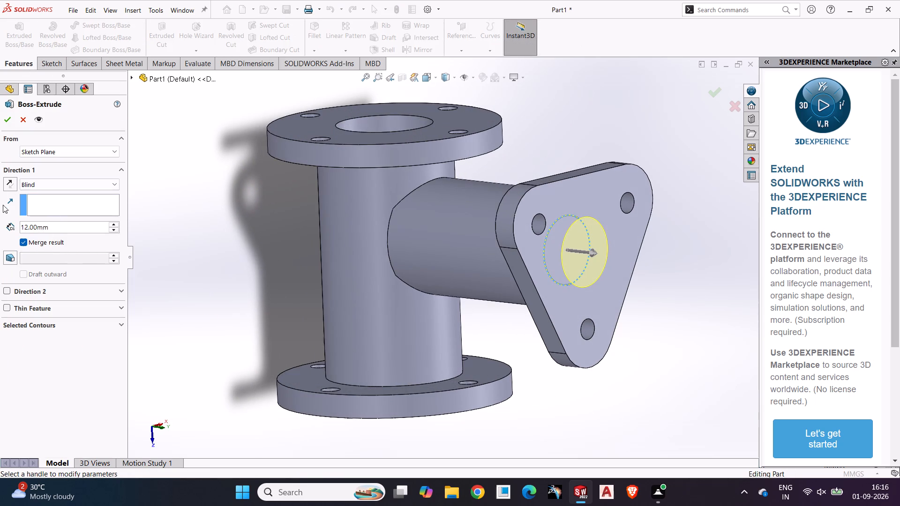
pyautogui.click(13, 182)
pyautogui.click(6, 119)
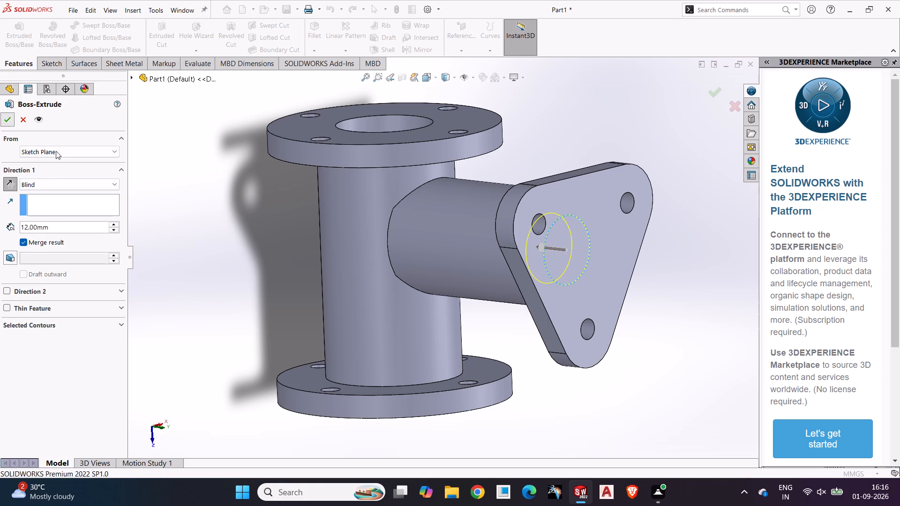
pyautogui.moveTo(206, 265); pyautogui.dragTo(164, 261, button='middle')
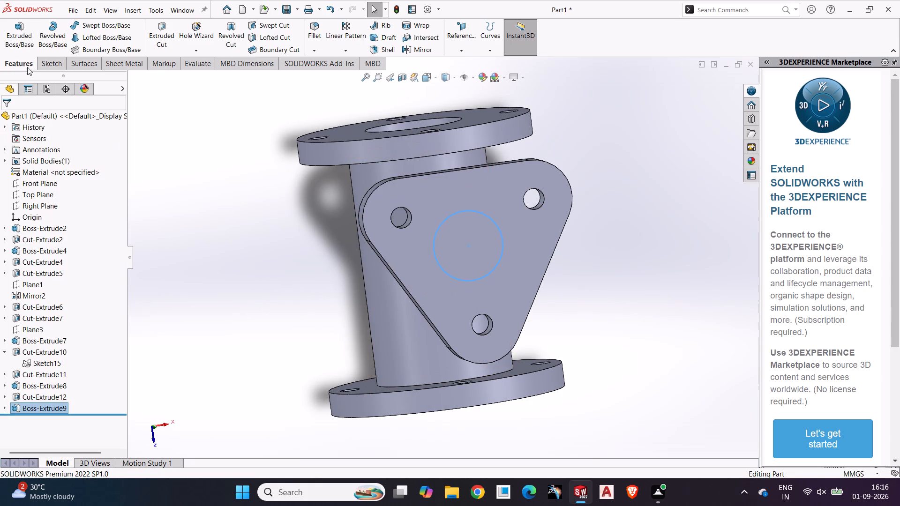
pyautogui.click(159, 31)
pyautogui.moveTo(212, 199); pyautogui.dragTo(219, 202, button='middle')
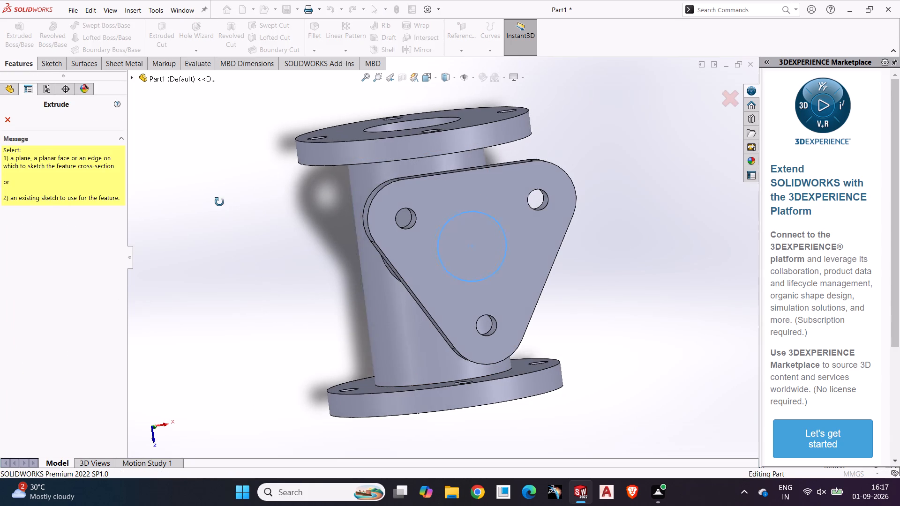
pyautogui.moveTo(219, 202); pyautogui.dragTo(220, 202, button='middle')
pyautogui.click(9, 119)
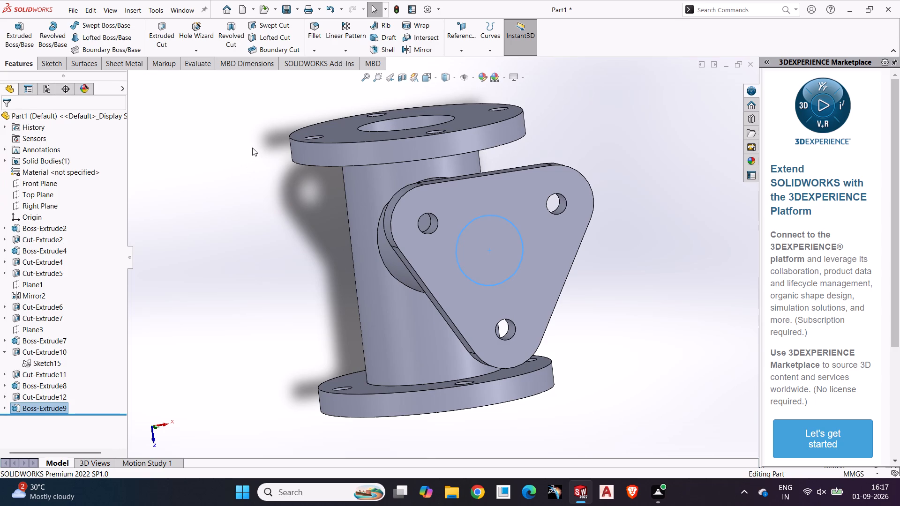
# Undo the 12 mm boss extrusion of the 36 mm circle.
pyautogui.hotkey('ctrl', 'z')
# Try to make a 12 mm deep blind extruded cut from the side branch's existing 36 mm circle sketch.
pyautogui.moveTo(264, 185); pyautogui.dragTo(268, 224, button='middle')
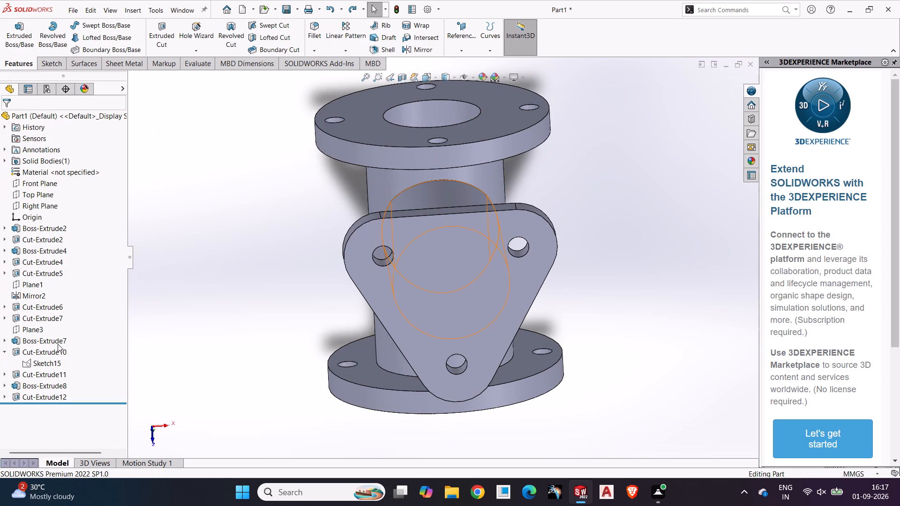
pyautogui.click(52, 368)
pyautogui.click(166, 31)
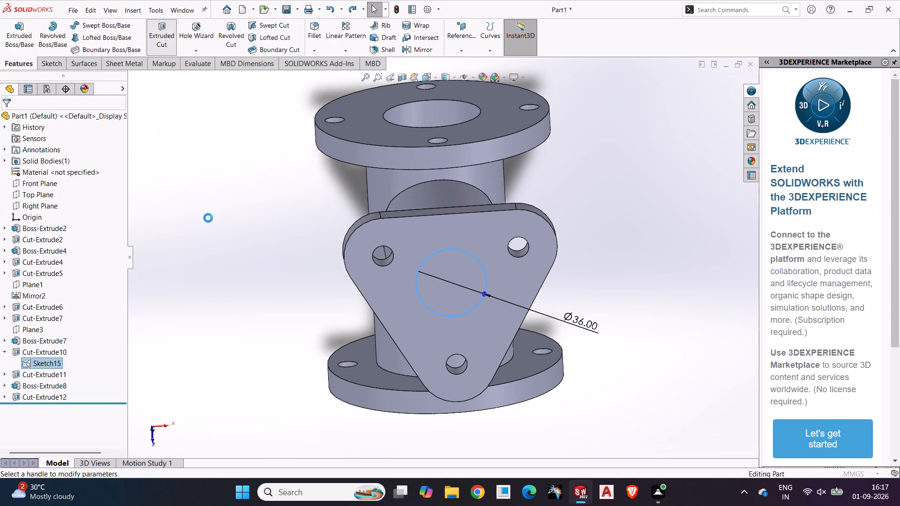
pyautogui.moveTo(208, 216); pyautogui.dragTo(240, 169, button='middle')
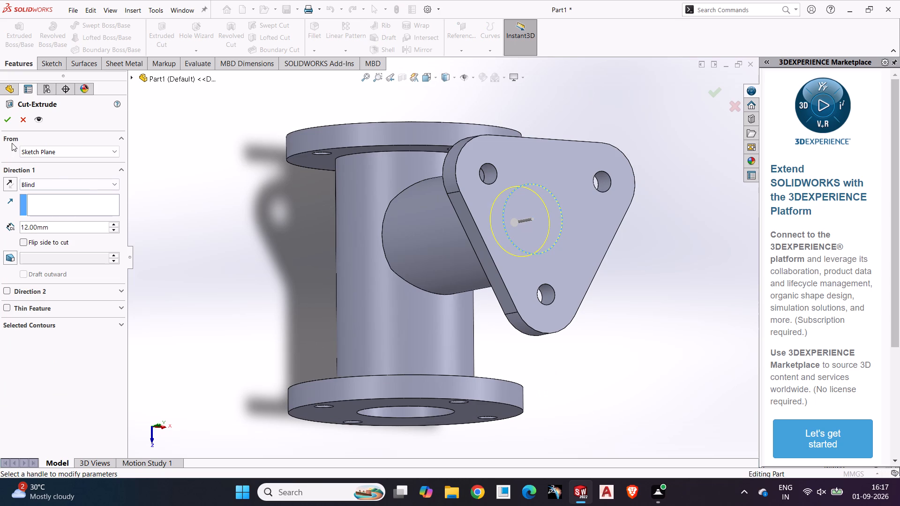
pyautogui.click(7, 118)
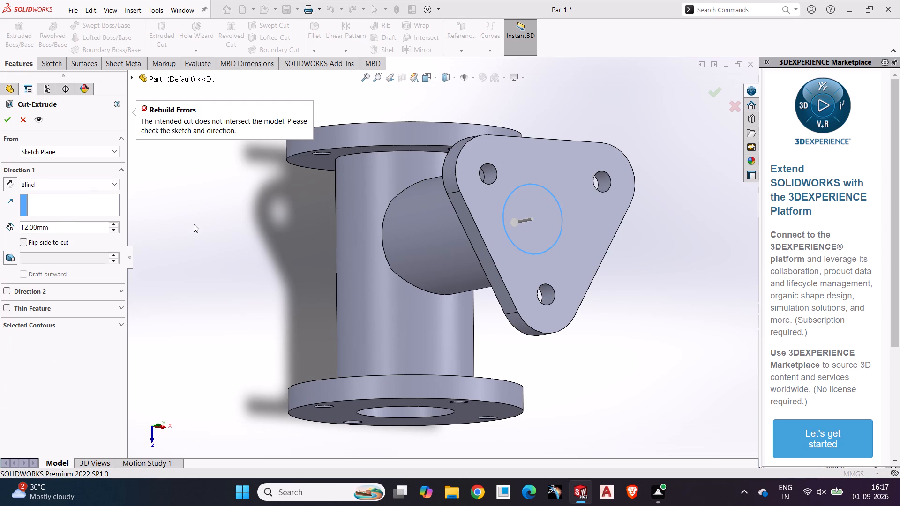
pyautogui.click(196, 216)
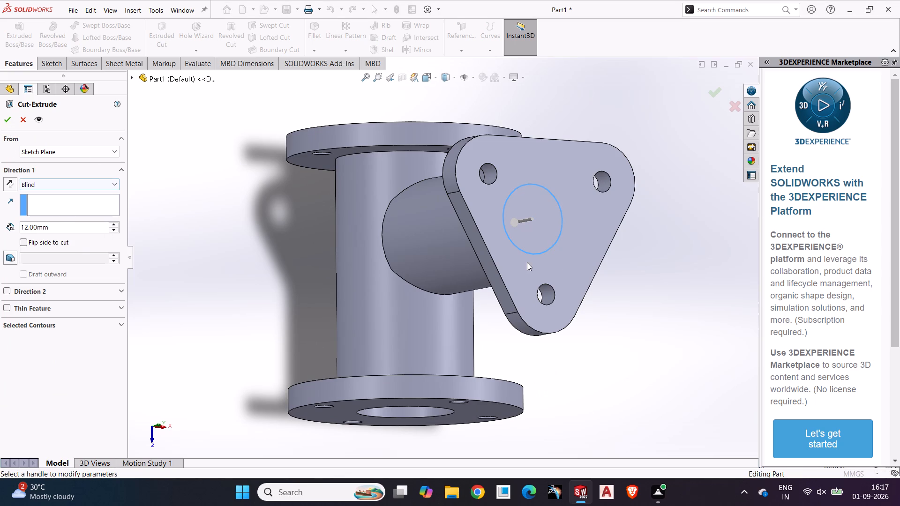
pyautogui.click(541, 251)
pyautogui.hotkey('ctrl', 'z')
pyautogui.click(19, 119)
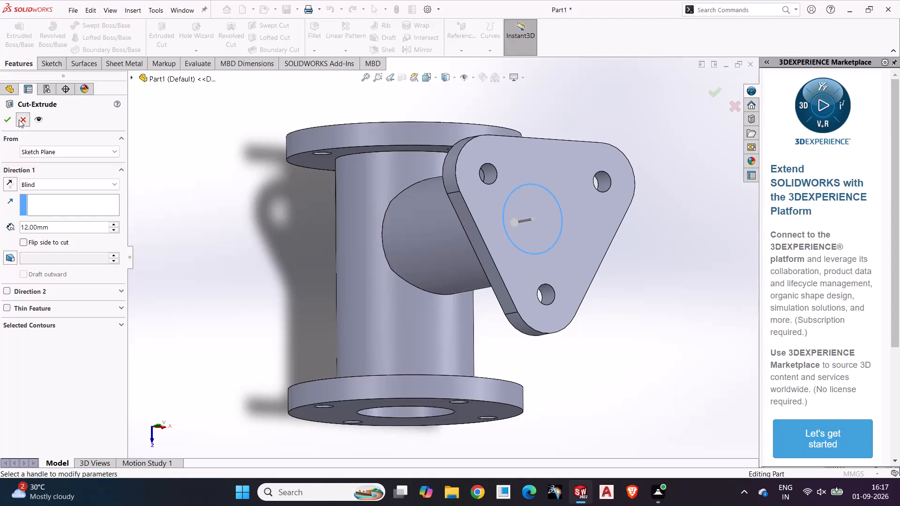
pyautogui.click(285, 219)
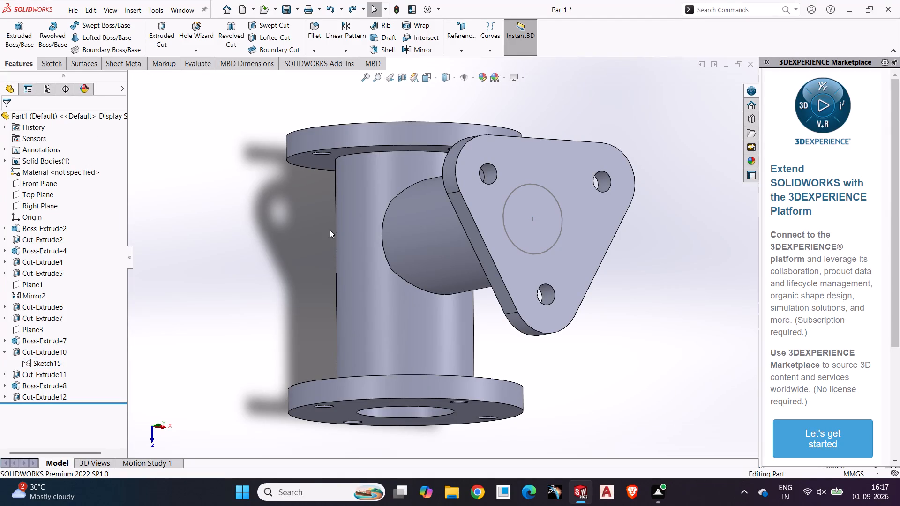
# Sketch a circle around the side branch's centre on the triangular flange's outer face and dimension its diameter to 36 mm.
pyautogui.moveTo(330, 230); pyautogui.dragTo(286, 255, button='middle')
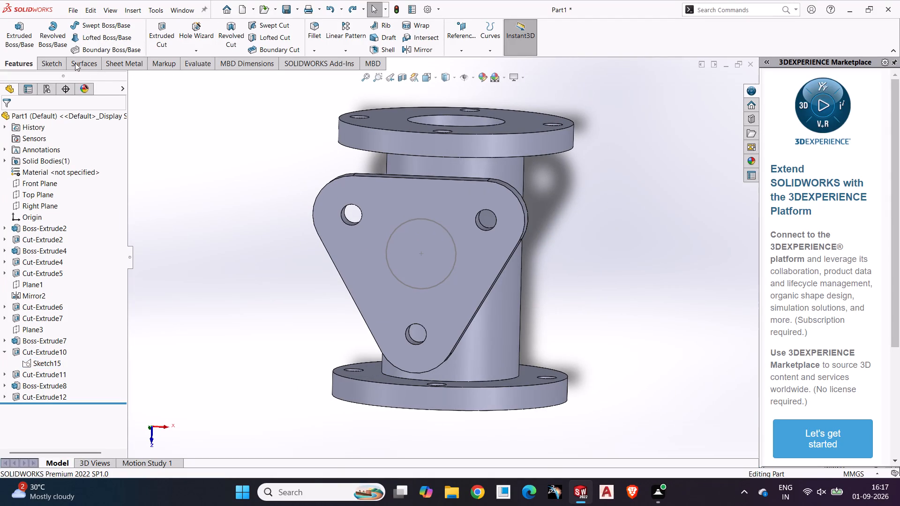
pyautogui.click(51, 72)
pyautogui.click(59, 58)
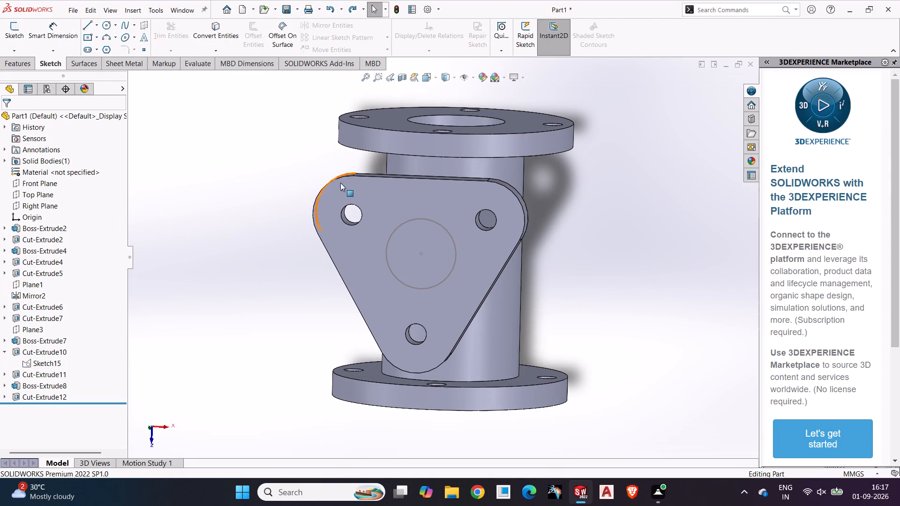
pyautogui.click(347, 190)
pyautogui.moveTo(11, 34); pyautogui.dragTo(21, 38)
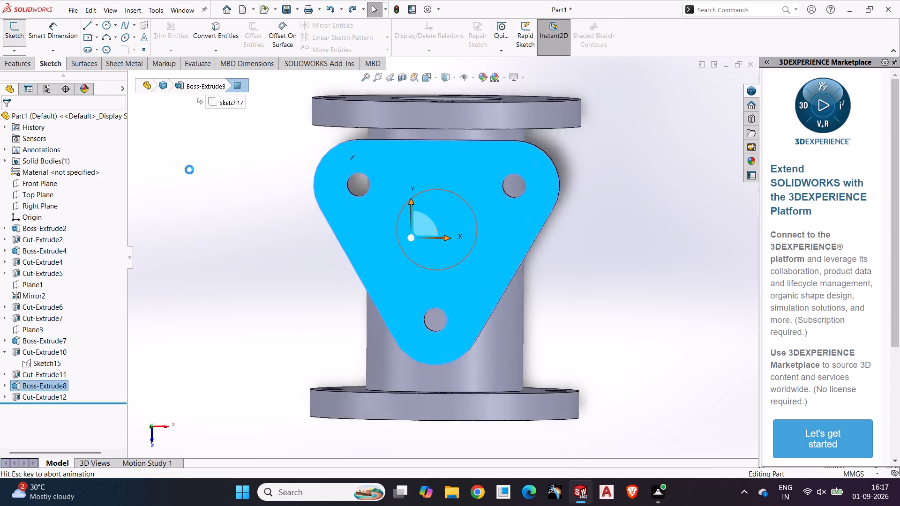
pyautogui.click(189, 170)
pyautogui.click(106, 26)
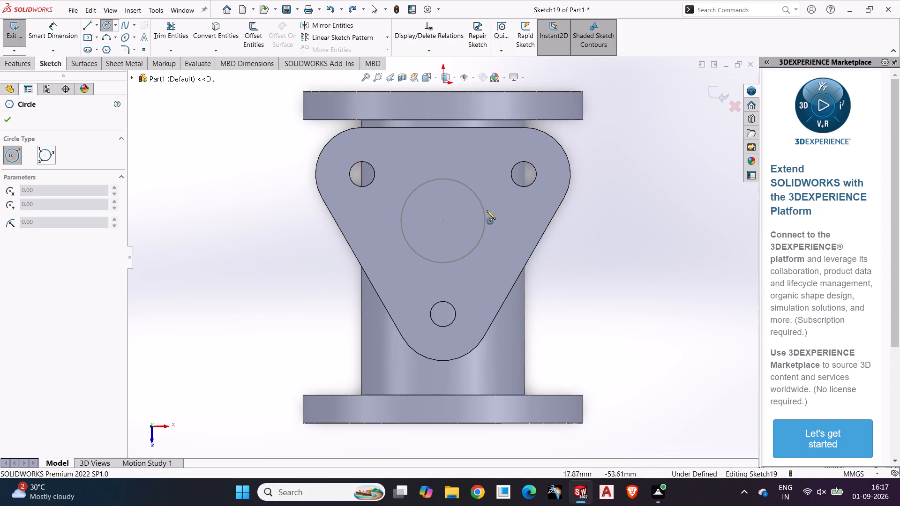
pyautogui.click(444, 223)
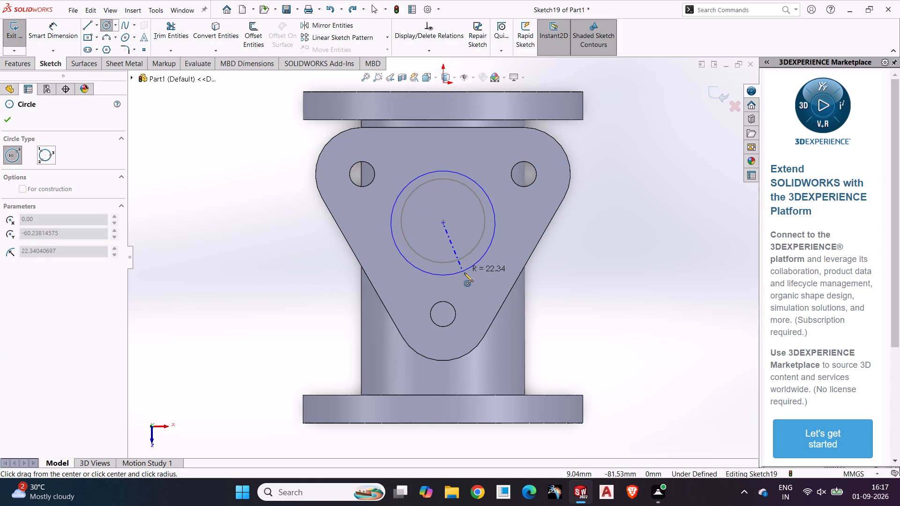
pyautogui.click(464, 273)
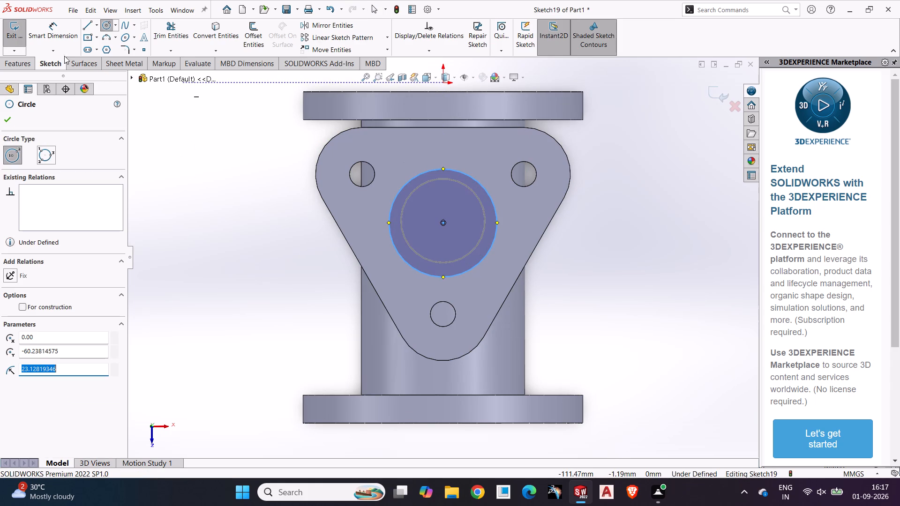
pyautogui.moveTo(69, 34); pyautogui.dragTo(73, 42)
pyautogui.click(476, 267)
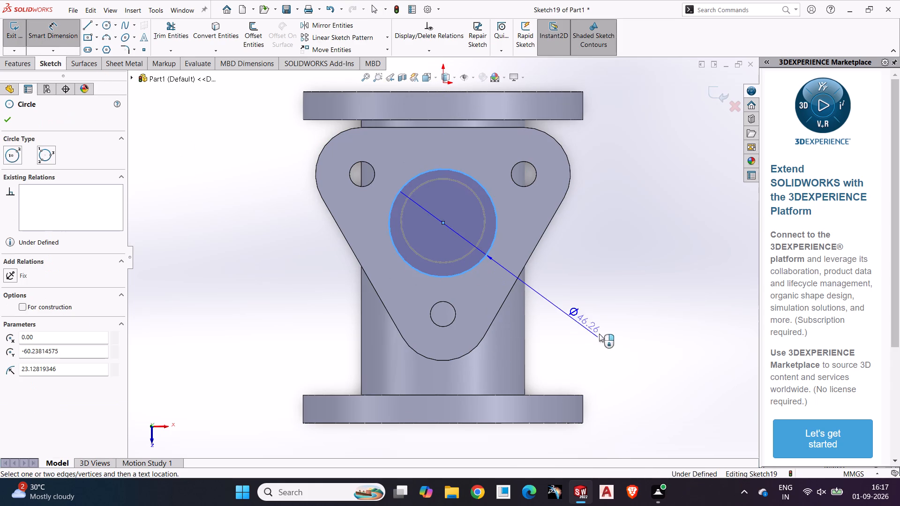
pyautogui.click(603, 335)
pyautogui.write('36')
pyautogui.press('Return')
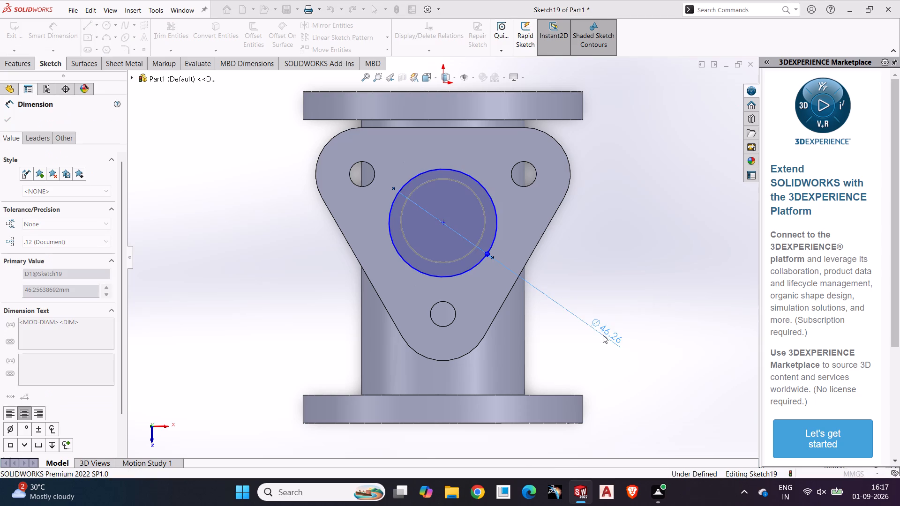
# Cut the 36 mm circle on the triangular flange into the side branch with an Up To Next extruded cut.
pyautogui.click(608, 373)
pyautogui.click(15, 66)
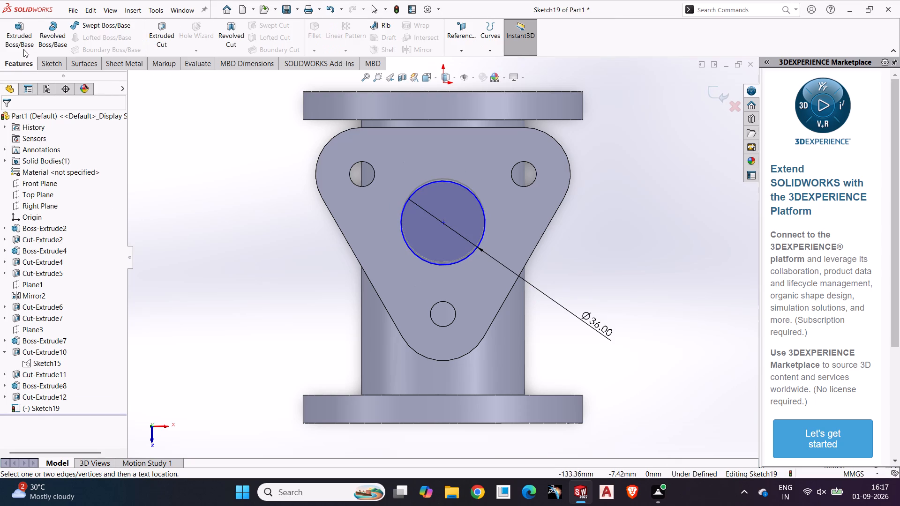
pyautogui.click(167, 30)
pyautogui.moveTo(214, 117); pyautogui.dragTo(257, 136, button='middle')
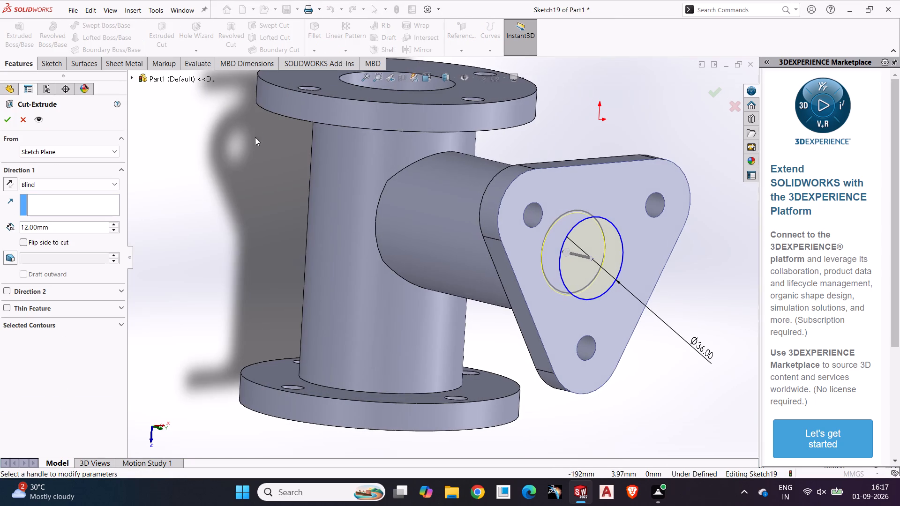
pyautogui.click(38, 183)
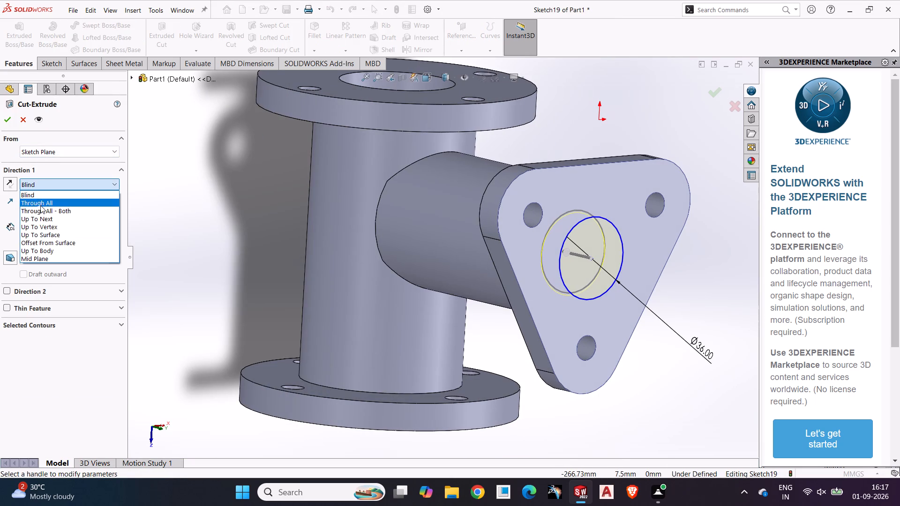
pyautogui.click(42, 219)
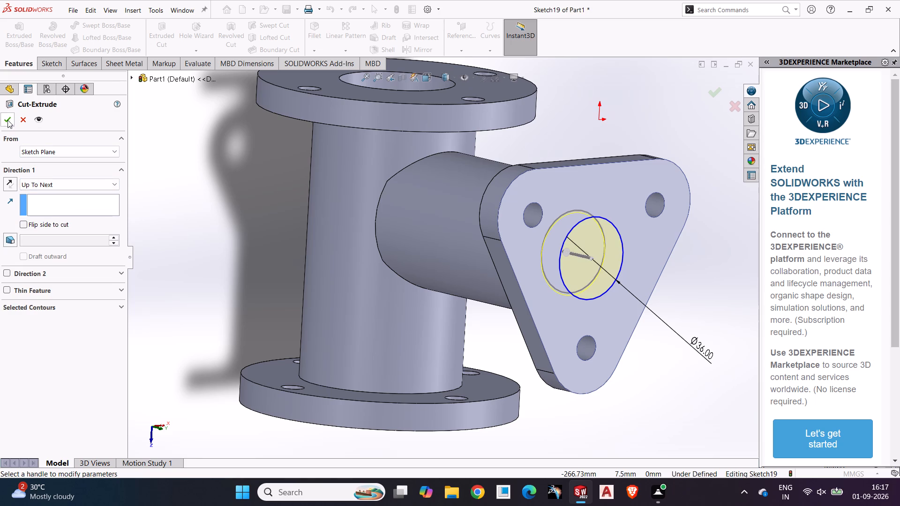
pyautogui.click(11, 121)
pyautogui.click(193, 177)
# Sketch a circle concentric with the bore on the triangular flange's outer face and dimension its diameter to 40 mm.
pyautogui.moveTo(227, 195); pyautogui.dragTo(177, 174, button='middle')
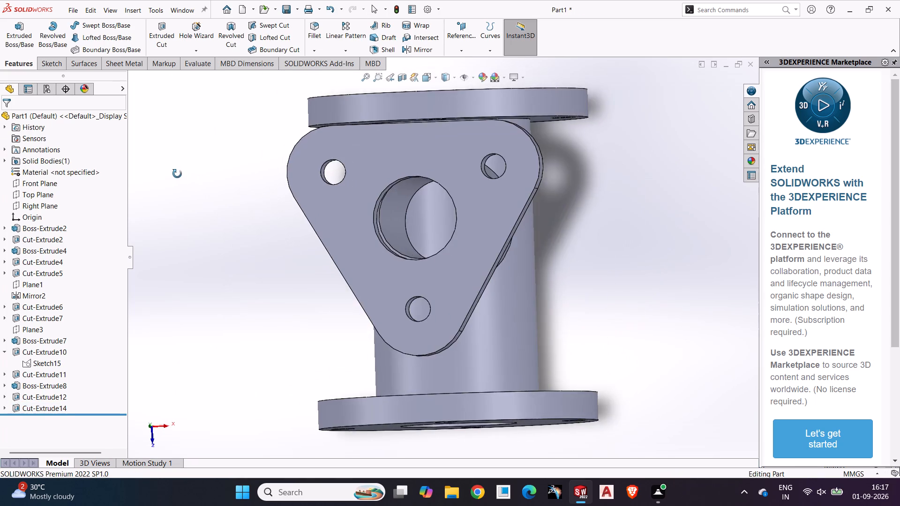
pyautogui.moveTo(177, 174); pyautogui.dragTo(187, 179, button='middle')
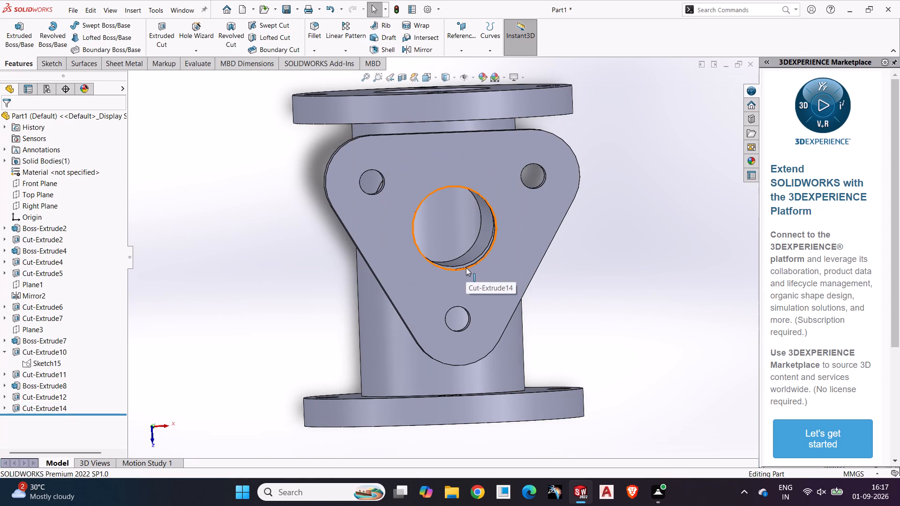
pyautogui.click(52, 64)
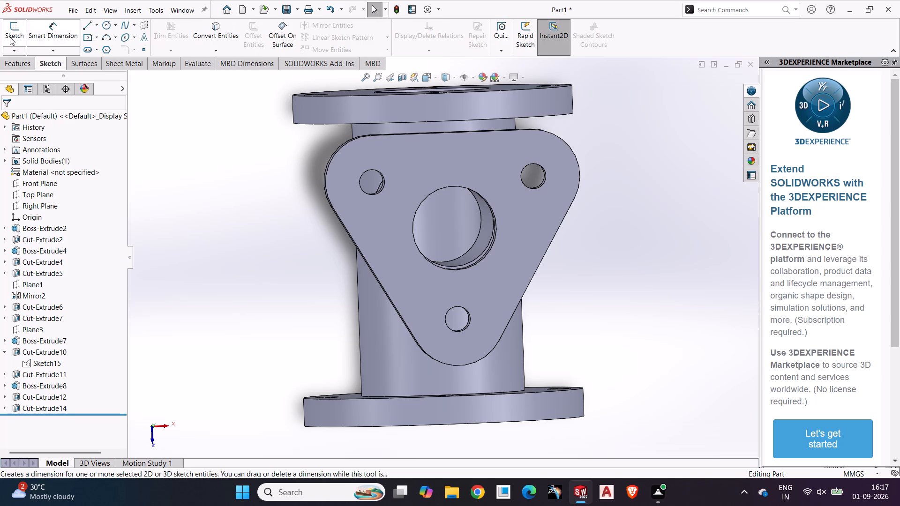
pyautogui.click(437, 162)
pyautogui.click(22, 27)
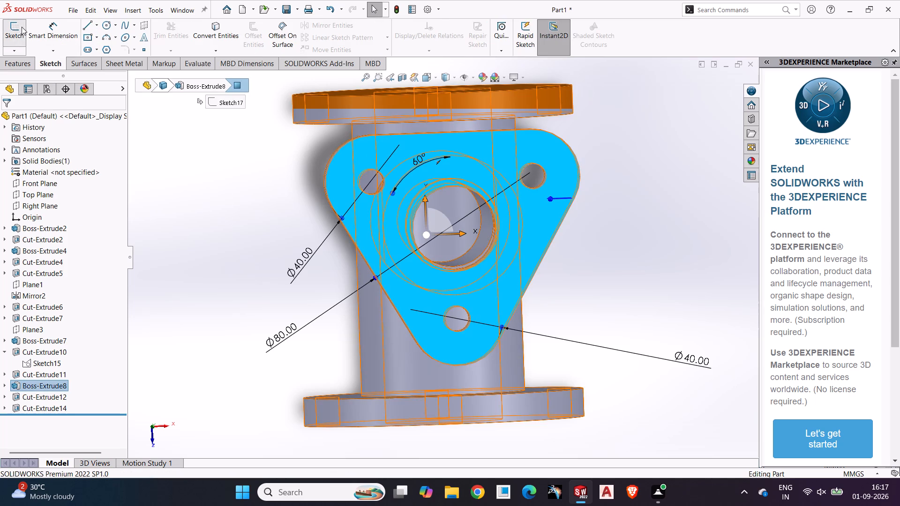
pyautogui.moveTo(231, 182); pyautogui.dragTo(235, 175)
pyautogui.click(104, 22)
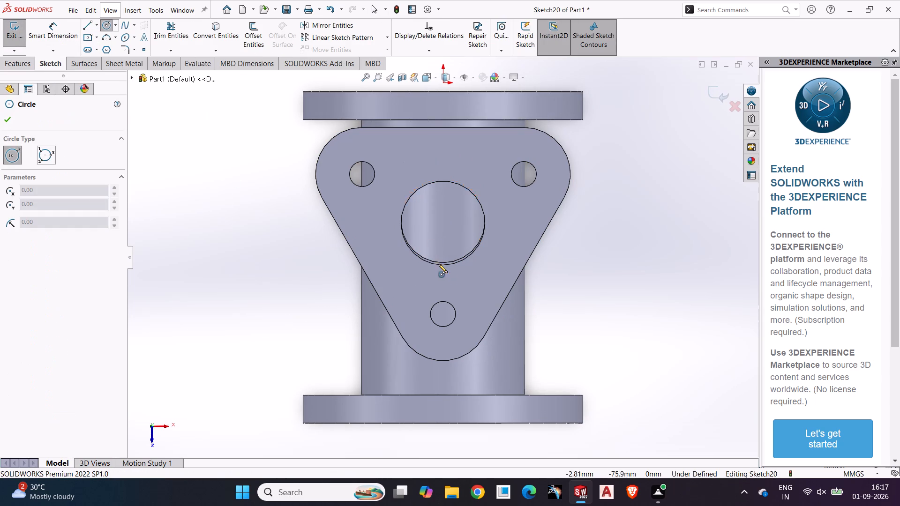
pyautogui.click(442, 223)
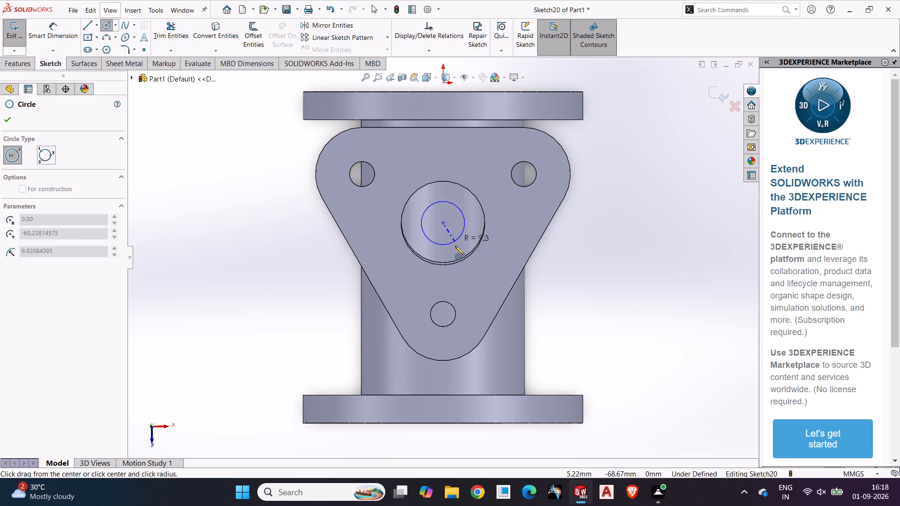
pyautogui.click(455, 246)
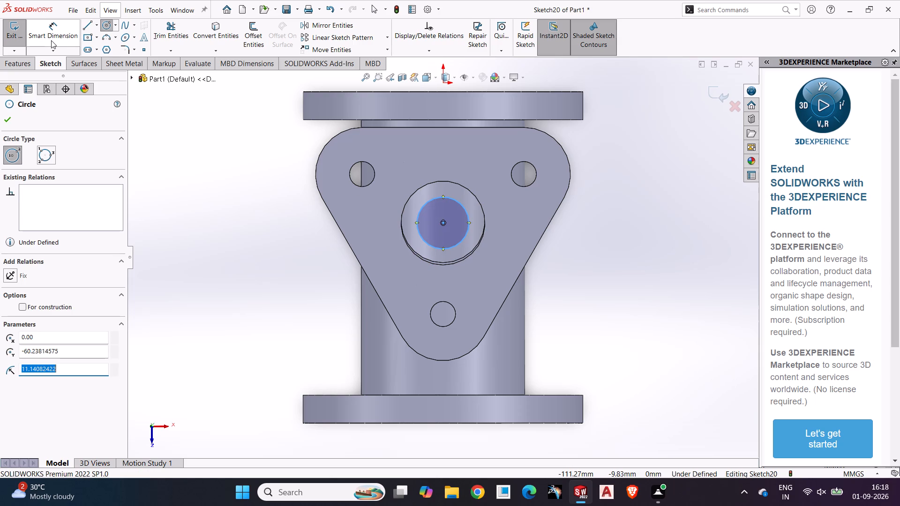
pyautogui.click(52, 38)
pyautogui.click(461, 237)
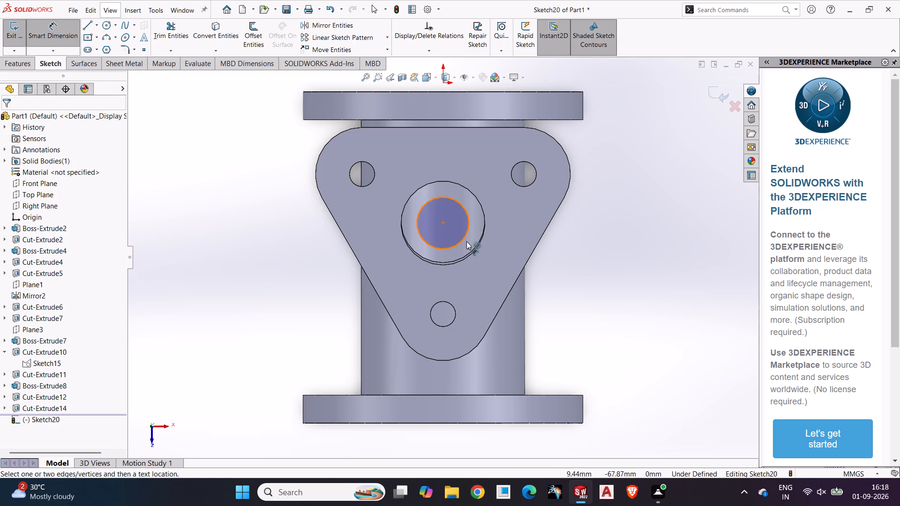
pyautogui.click(465, 236)
pyautogui.click(596, 298)
pyautogui.write('40')
pyautogui.press('Return')
pyautogui.click(673, 284)
# Make an 8 mm deep blind extruded cut from the 40 mm circle to counterbore the triangular flange.
pyautogui.click(13, 67)
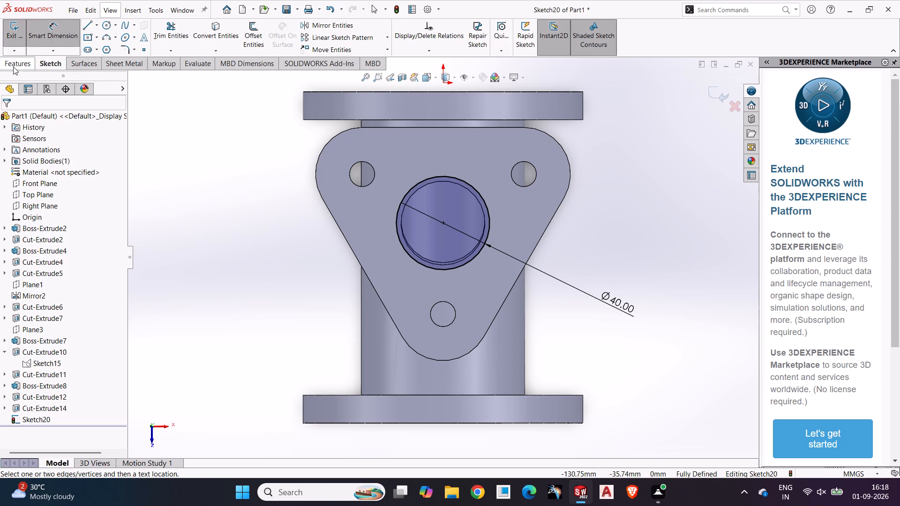
pyautogui.click(157, 36)
pyautogui.moveTo(179, 140); pyautogui.dragTo(217, 159, button='middle')
pyautogui.click(59, 185)
pyautogui.click(48, 197)
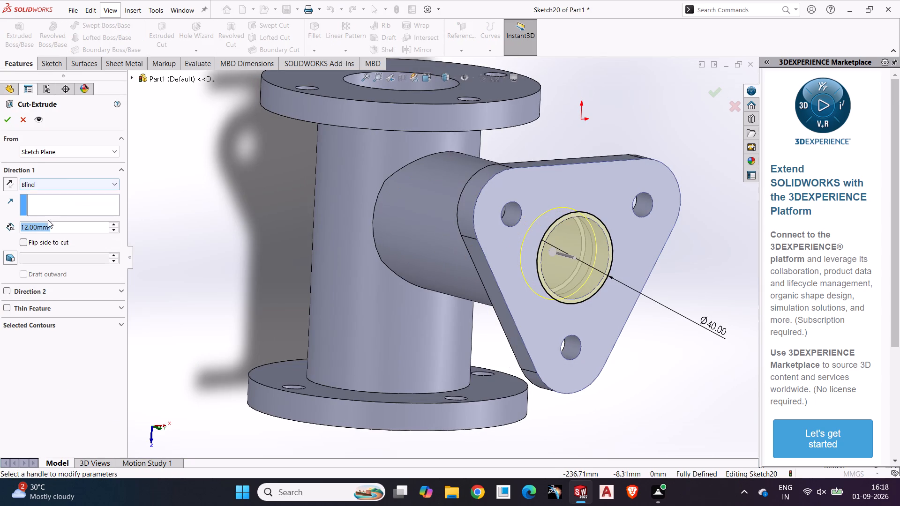
pyautogui.press('8')
pyautogui.press('Return')
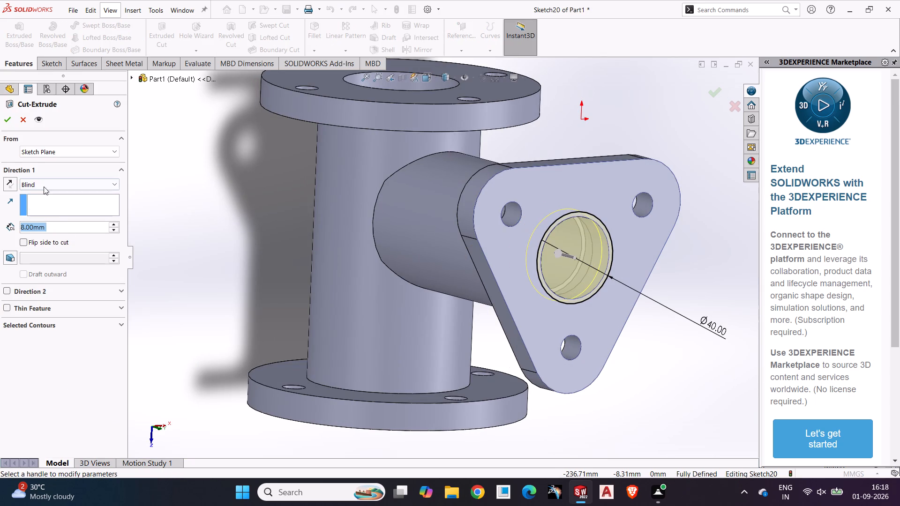
pyautogui.click(6, 115)
pyautogui.click(214, 202)
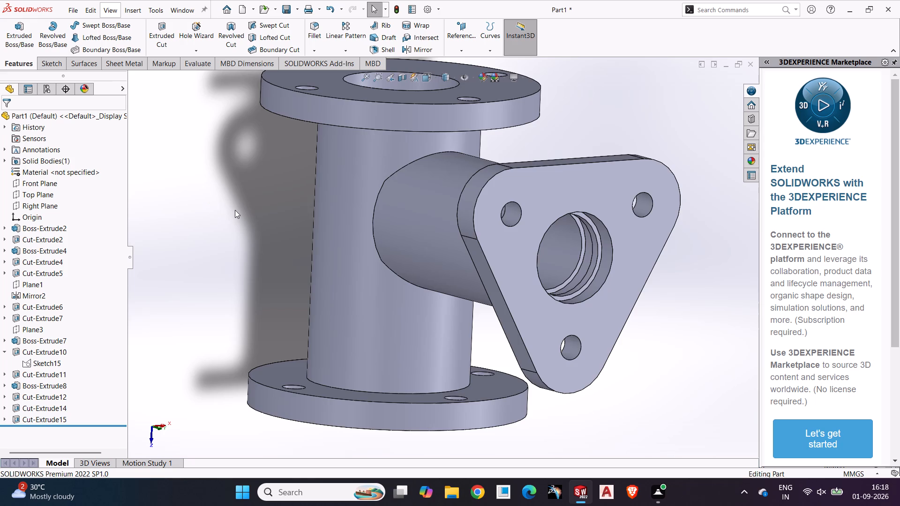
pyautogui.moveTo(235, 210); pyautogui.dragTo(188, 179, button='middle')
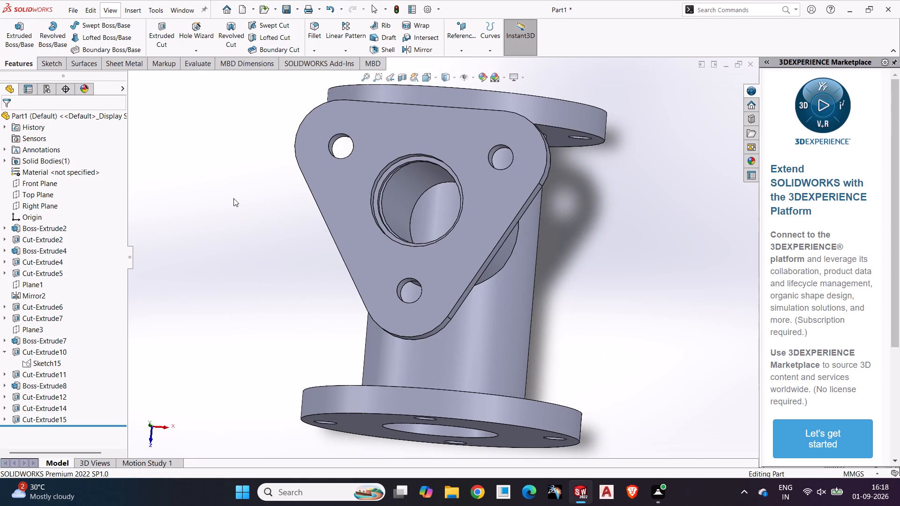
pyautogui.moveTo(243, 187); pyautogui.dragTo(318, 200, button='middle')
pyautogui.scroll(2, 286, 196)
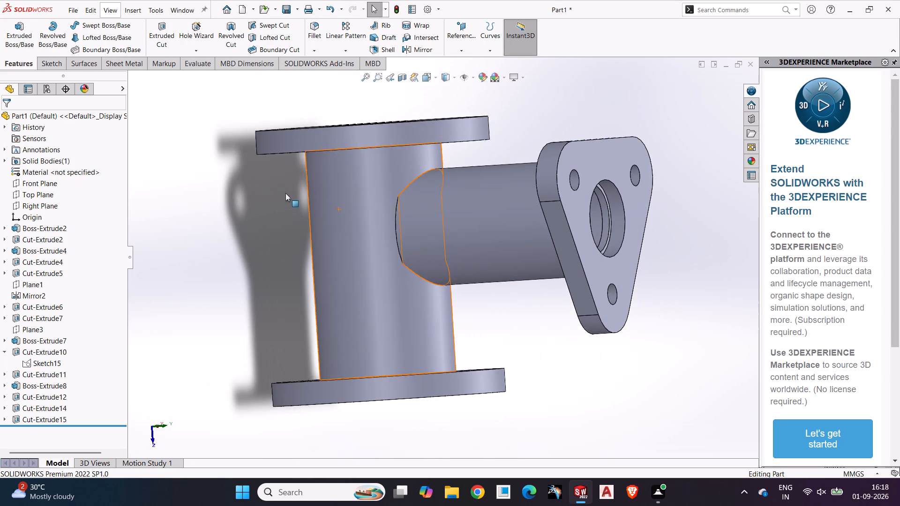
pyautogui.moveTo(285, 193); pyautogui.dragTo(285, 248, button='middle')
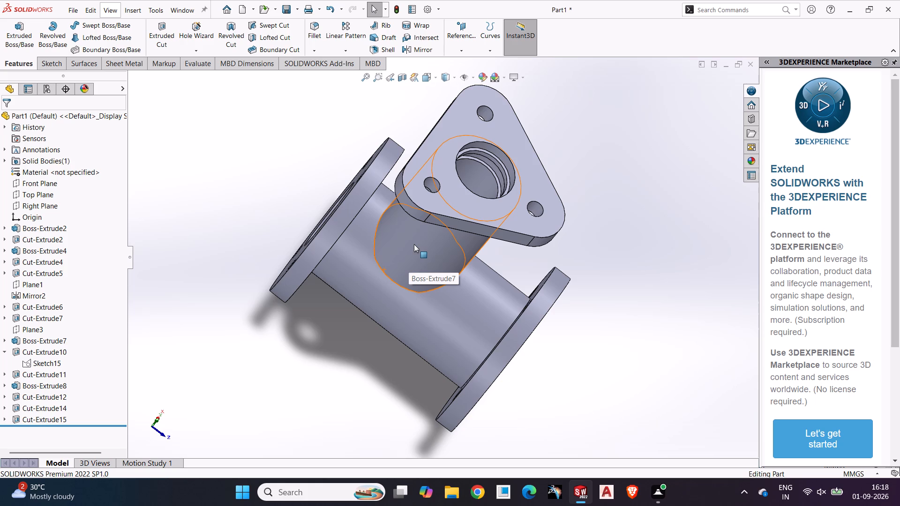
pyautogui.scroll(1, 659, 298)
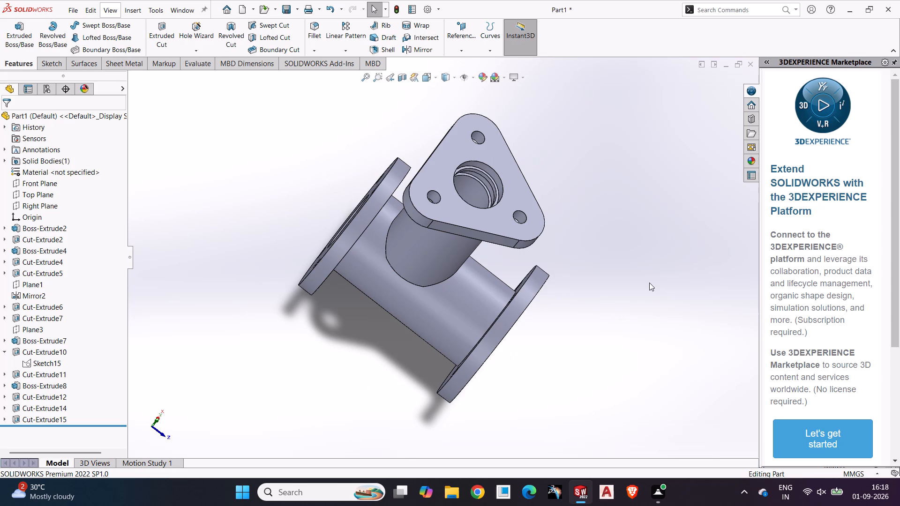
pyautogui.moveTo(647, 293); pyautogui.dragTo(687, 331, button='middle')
# Save the part as "intern p6" in the SoidWorks Drawings folder.
pyautogui.click(297, 7)
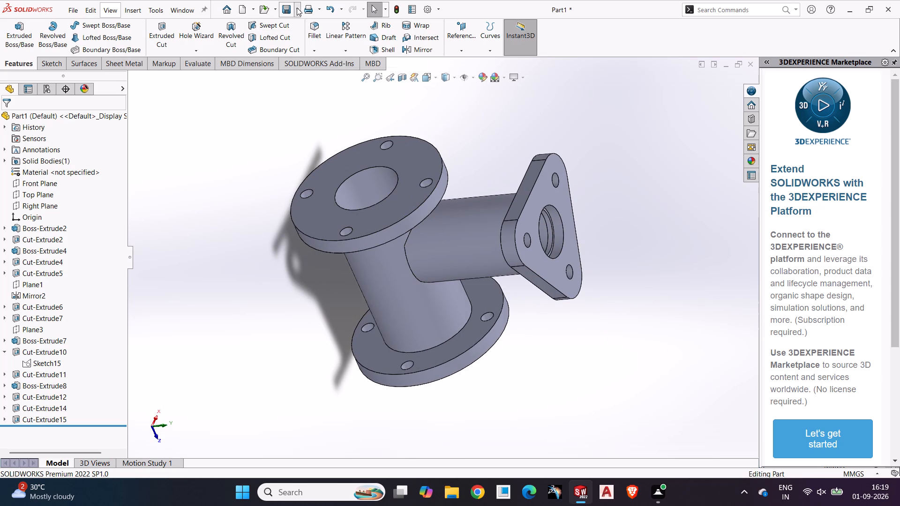
pyautogui.click(296, 40)
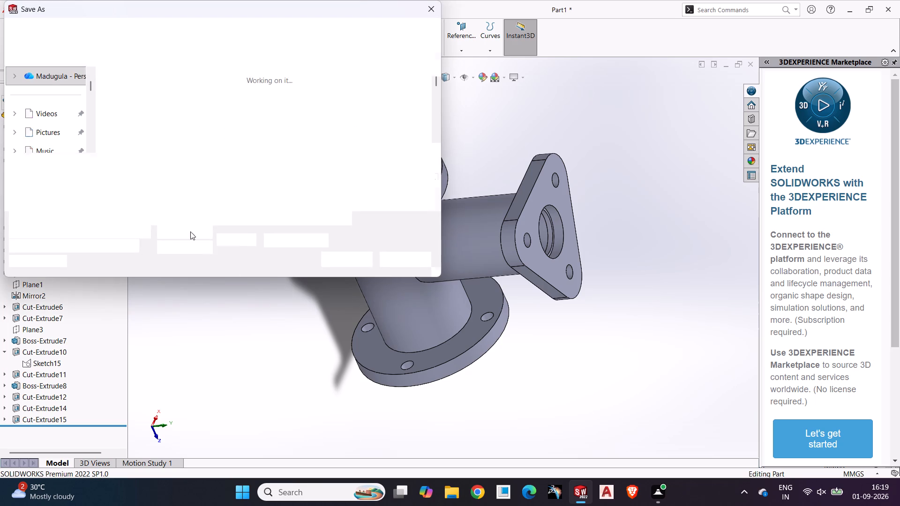
pyautogui.write('INTERN')
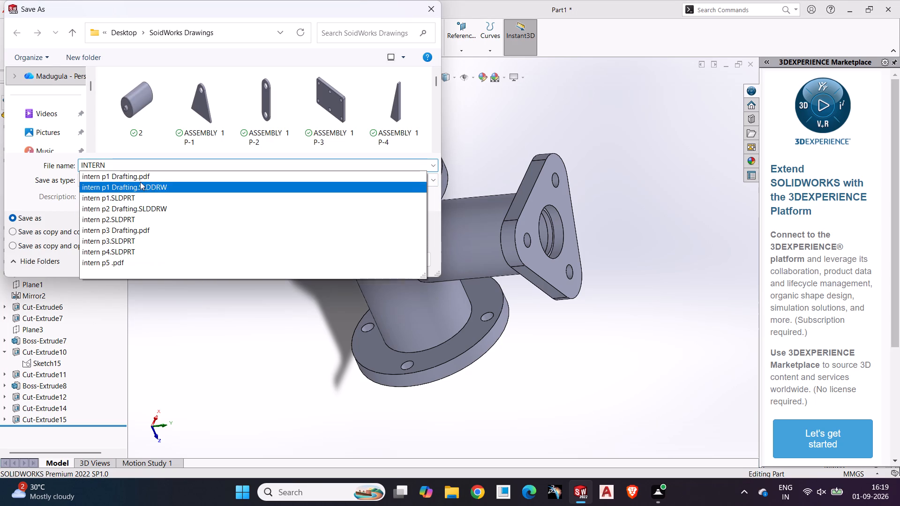
pyautogui.press('space')
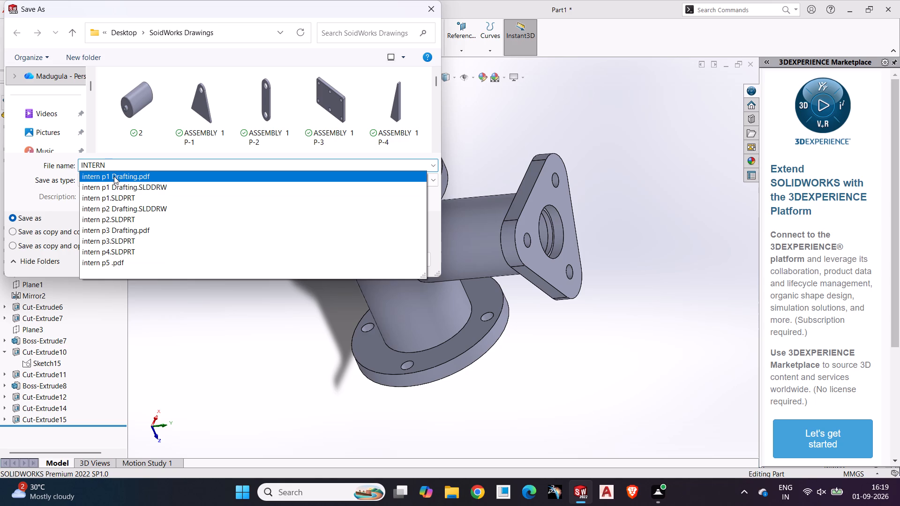
pyautogui.click(114, 176)
pyautogui.click(109, 164)
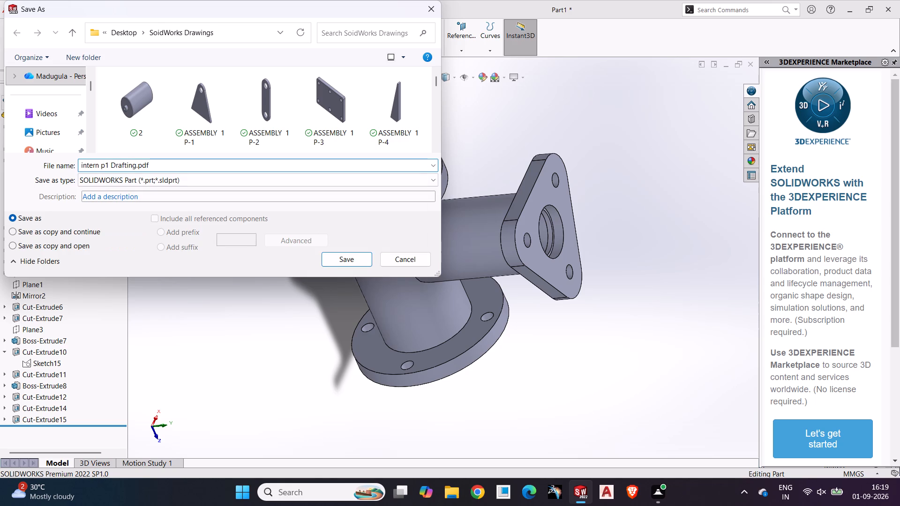
pyautogui.press('BackSpace')
pyautogui.press('6')
pyautogui.moveTo(158, 163); pyautogui.dragTo(105, 179)
pyautogui.press('BackSpace')
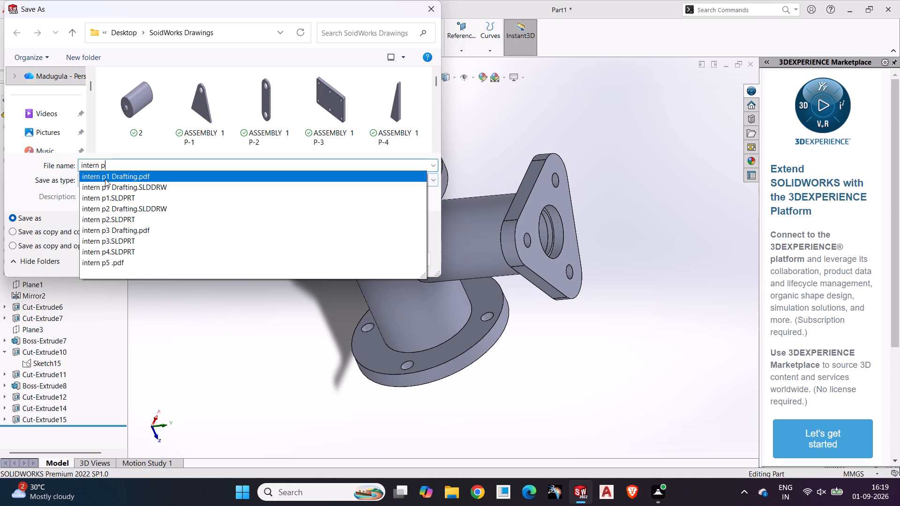
pyautogui.press('6')
pyautogui.press('Return')
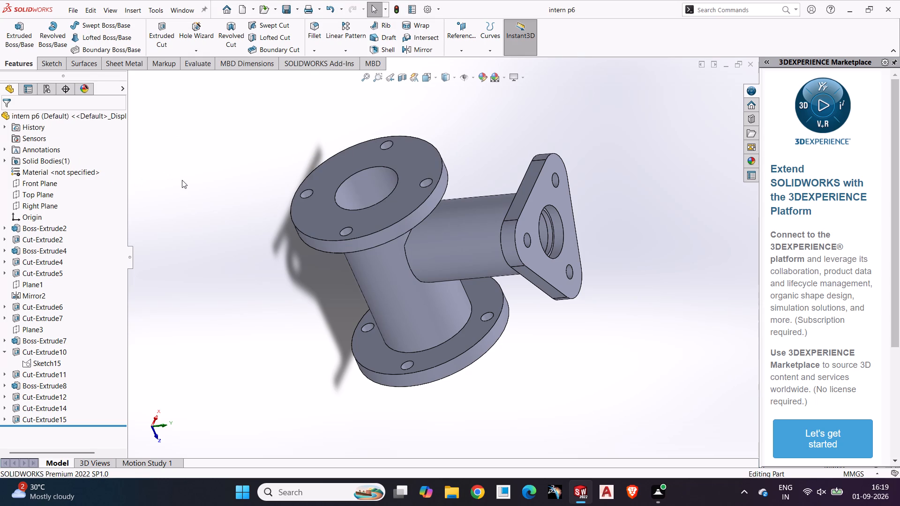
pyautogui.click(288, 6)
pyautogui.click(297, 9)
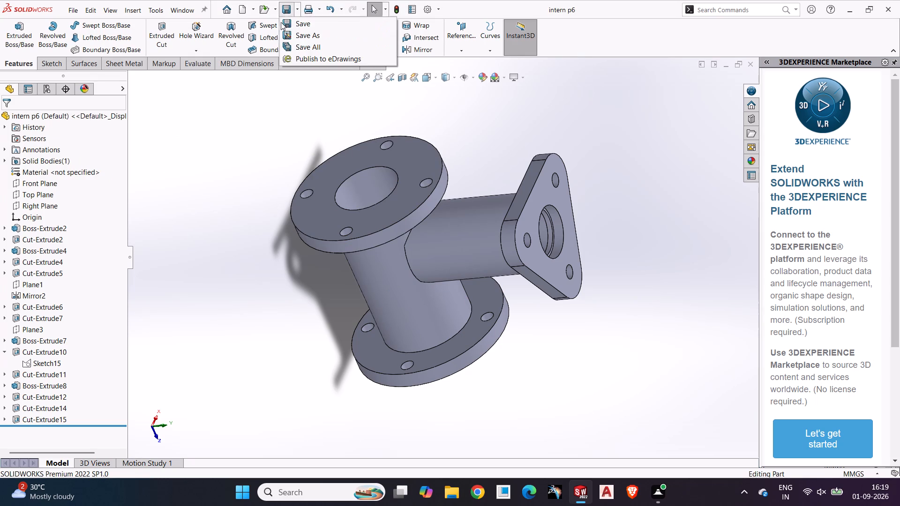
pyautogui.click(285, 22)
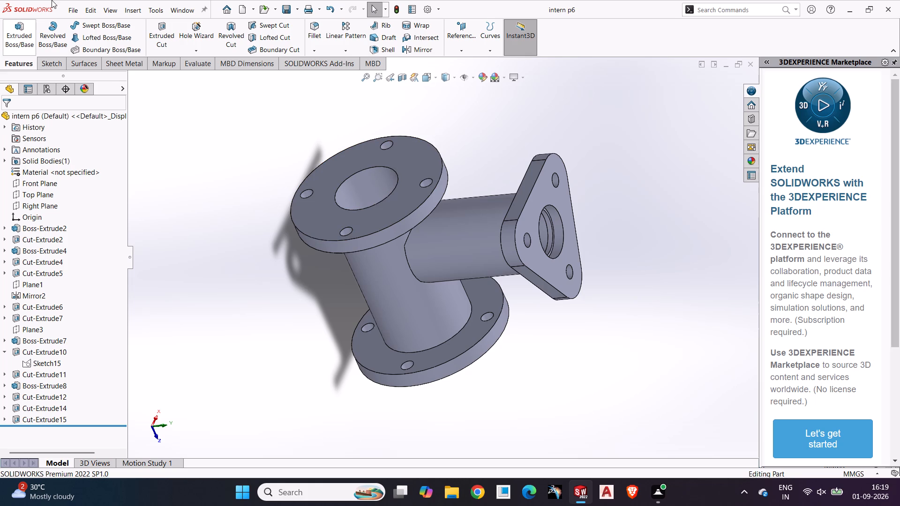
# Make a drawing from the part on a standard A0 (ISO) sheet with the sheet format displayed.
pyautogui.click(80, 9)
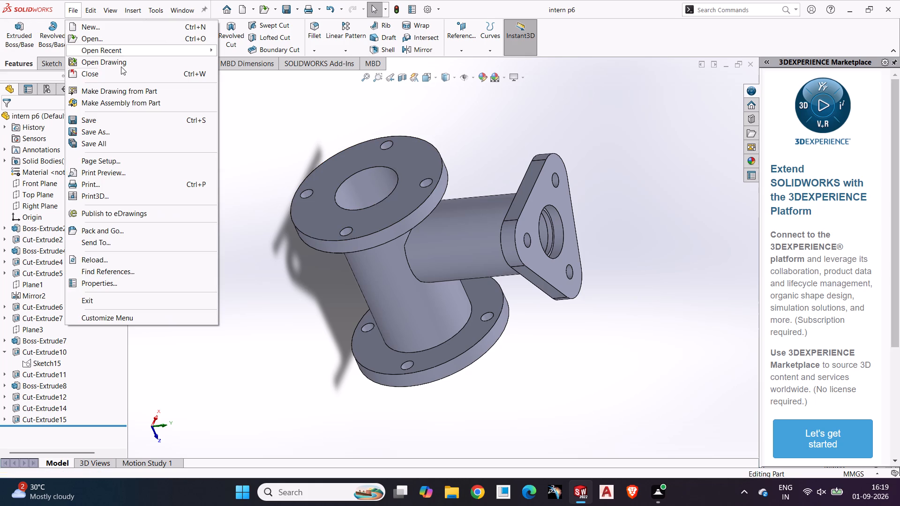
pyautogui.click(150, 85)
pyautogui.click(151, 87)
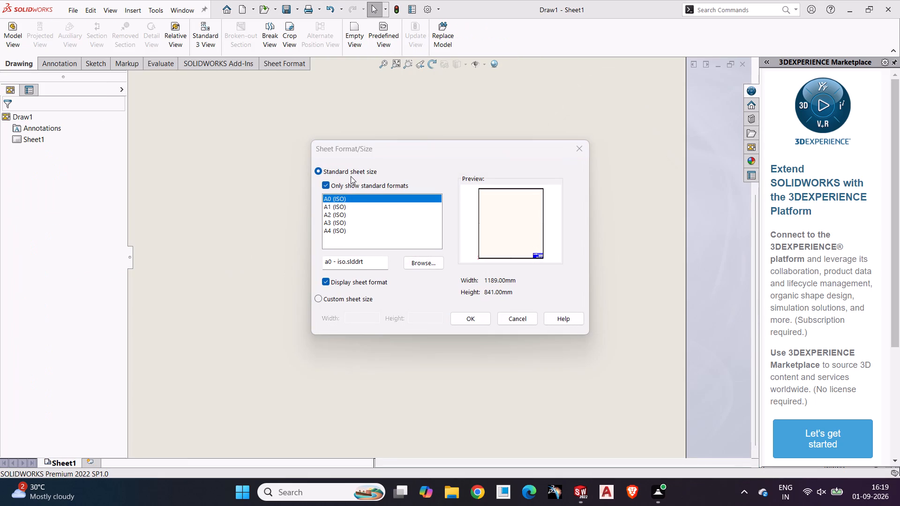
pyautogui.click(465, 320)
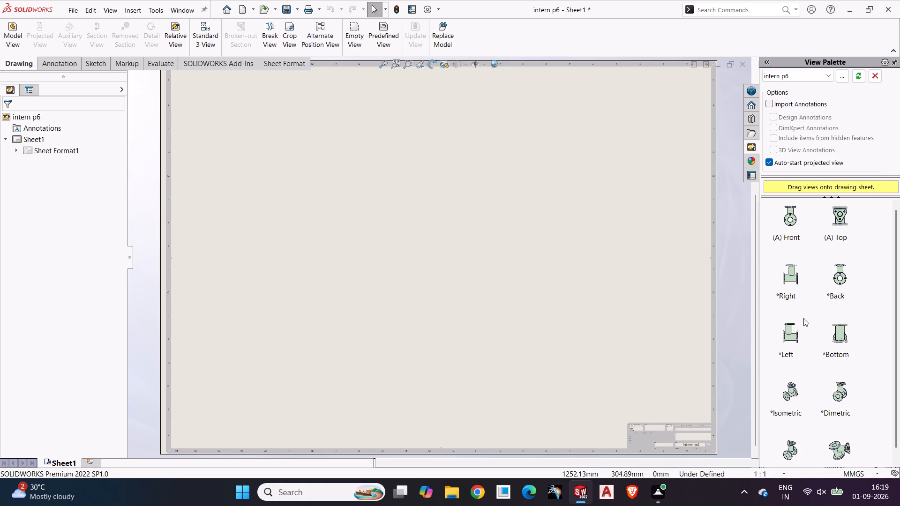
# Place the part's Top view near the sheet's upper-left corner and a diagonally projected pictorial view near the sheet's lower middle.
pyautogui.moveTo(844, 209); pyautogui.dragTo(259, 146)
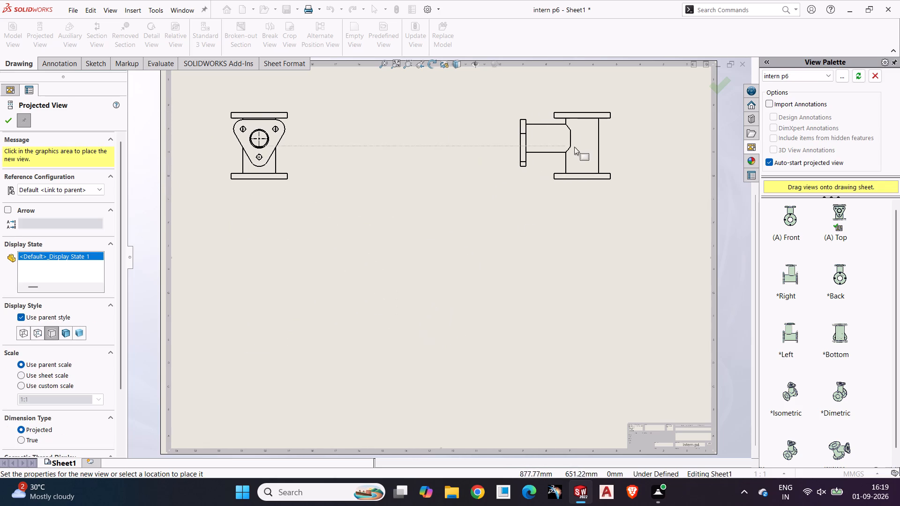
pyautogui.click(445, 305)
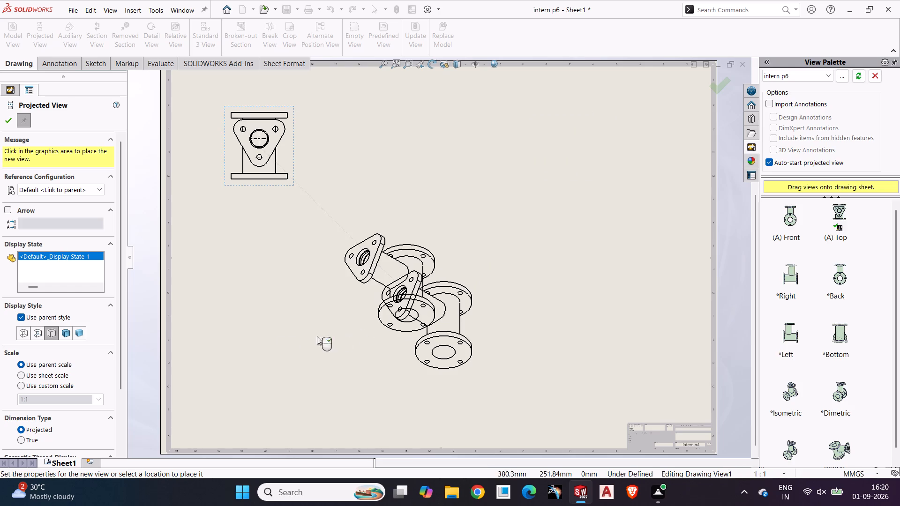
pyautogui.press('Escape')
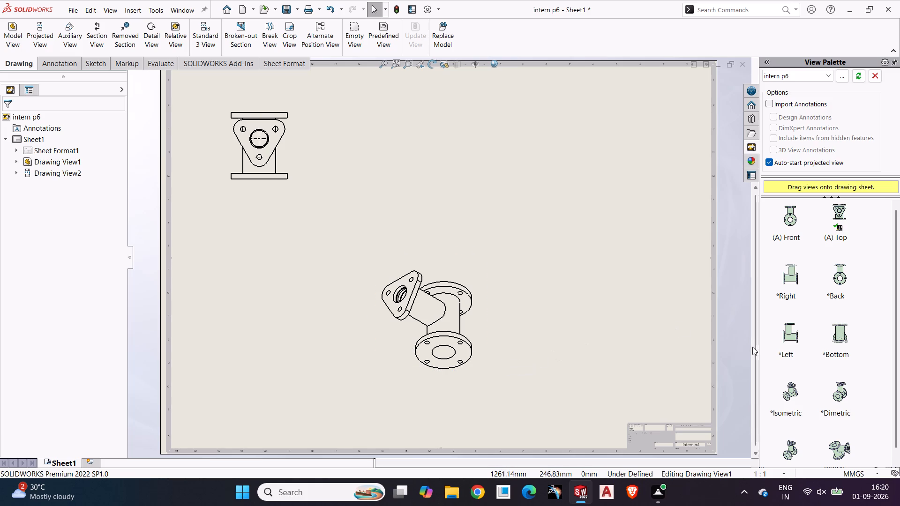
# Place the part's Back view near the sheet's upper-right corner, without adding any projected views from it.
pyautogui.moveTo(844, 279); pyautogui.dragTo(221, 269)
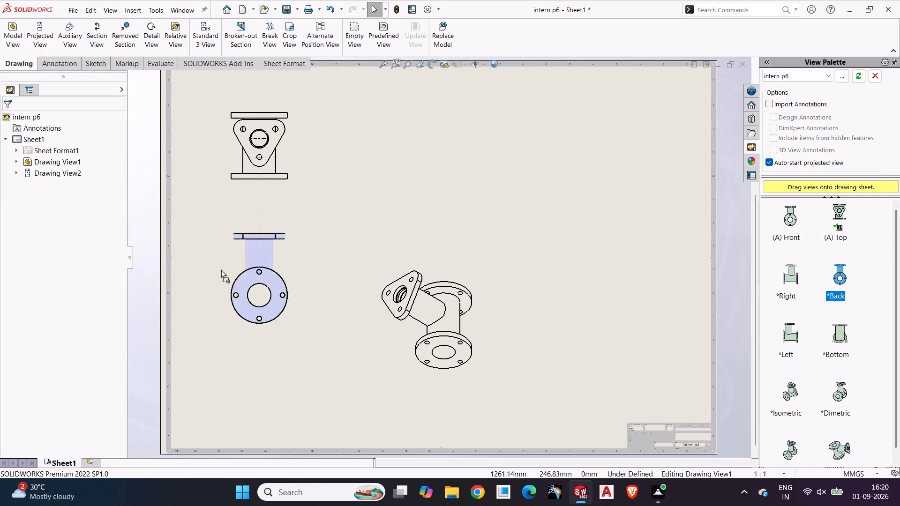
pyautogui.moveTo(221, 269); pyautogui.dragTo(570, 150)
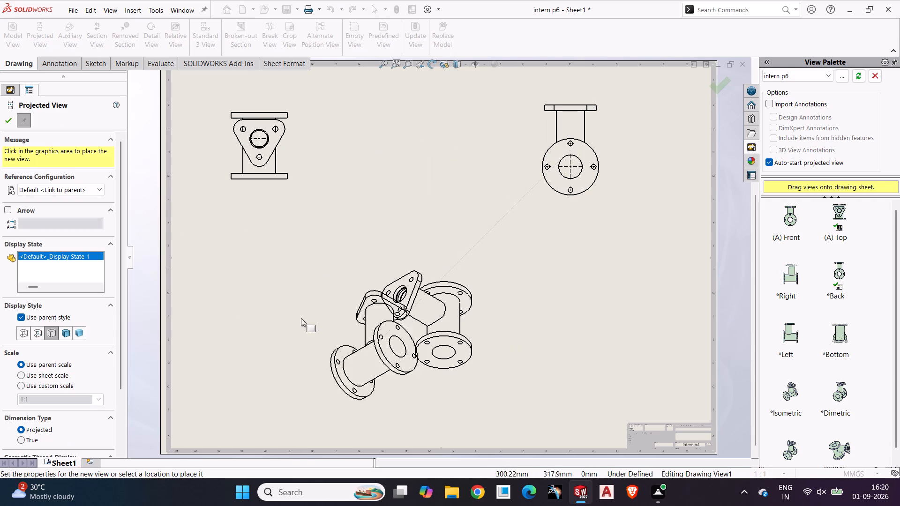
pyautogui.press('Escape')
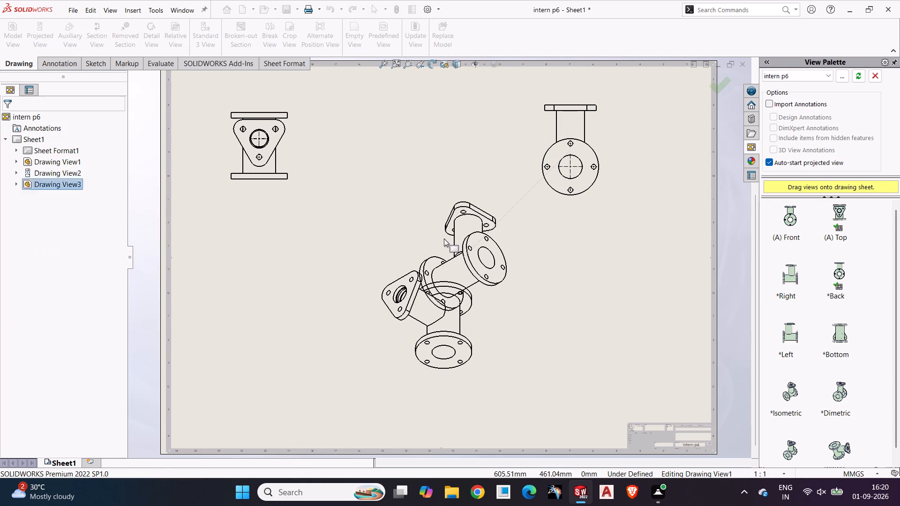
# Save the drawing under the name "intern p6 Drafting.pdf" as a SOLIDWORKS Drawing in the SoidWorks Drawings folder.
pyautogui.click(294, 9)
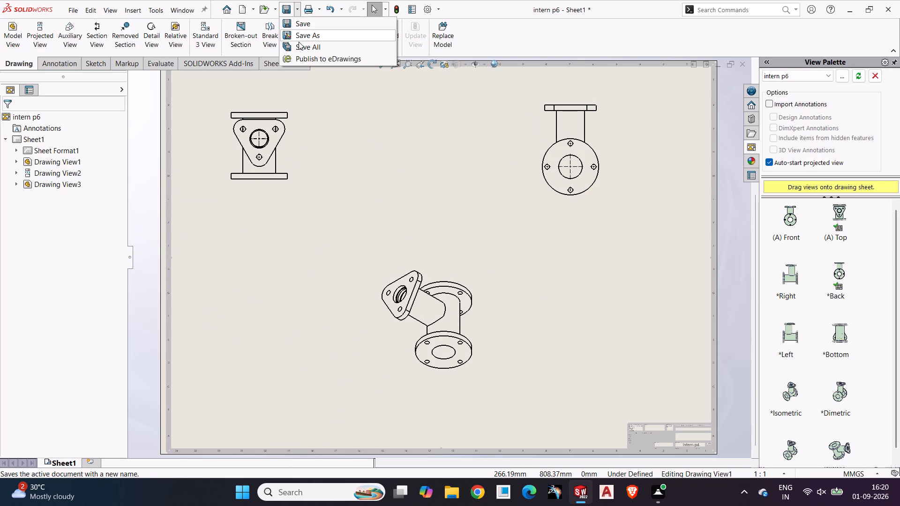
pyautogui.click(300, 38)
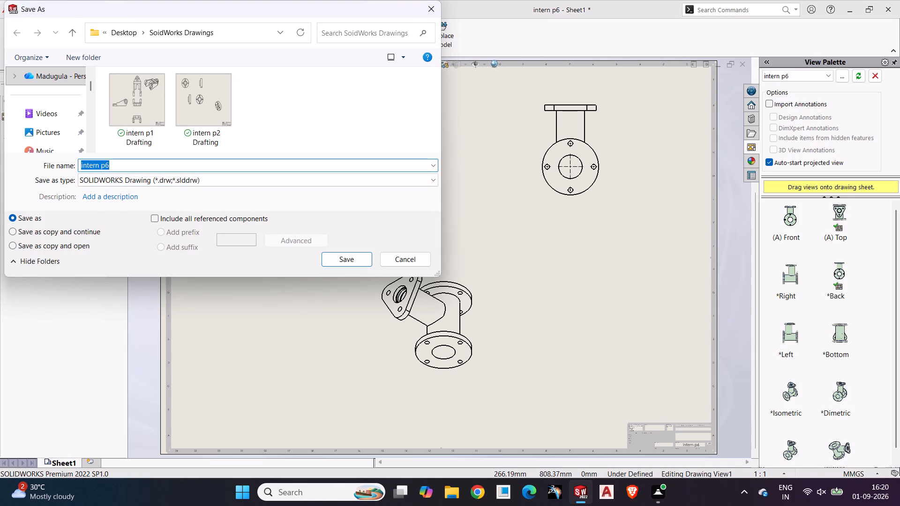
pyautogui.press('space')
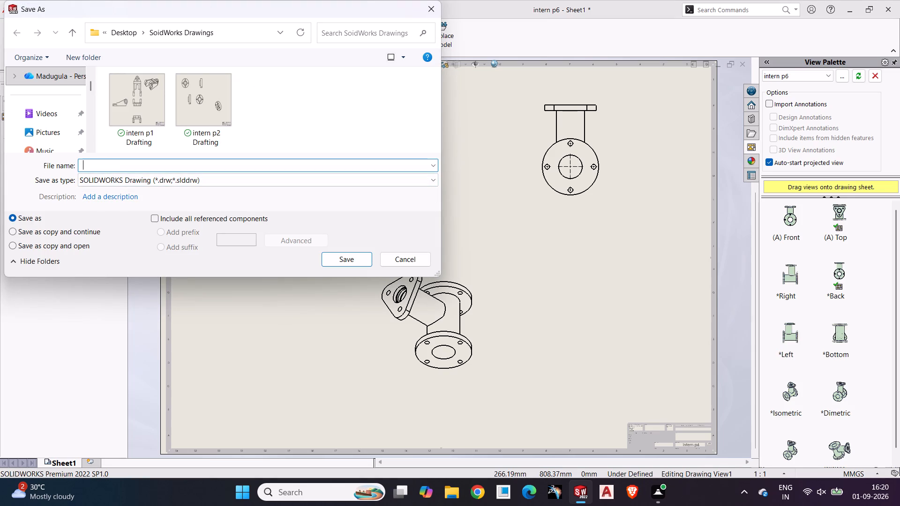
pyautogui.write('INTERN')
pyautogui.press('space')
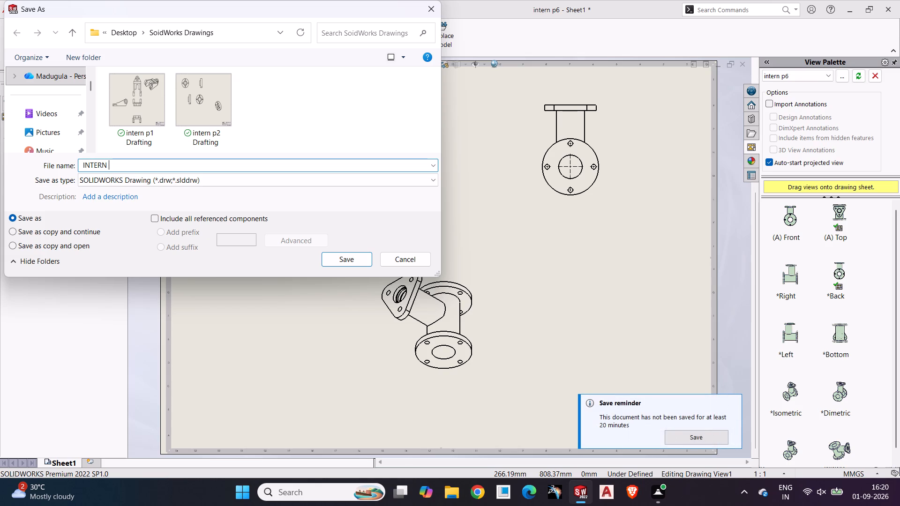
pyautogui.press('BackSpace')
pyautogui.press('BackSpace')
pyautogui.press('BackSpace')
pyautogui.press('BackSpace')
pyautogui.press('BackSpace')
pyautogui.press('BackSpace')
pyautogui.press('BackSpace')
pyautogui.press('BackSpace')
pyautogui.press('BackSpace')
pyautogui.press('BackSpace')
pyautogui.press('BackSpace')
pyautogui.press('BackSpace')
pyautogui.write('IN')
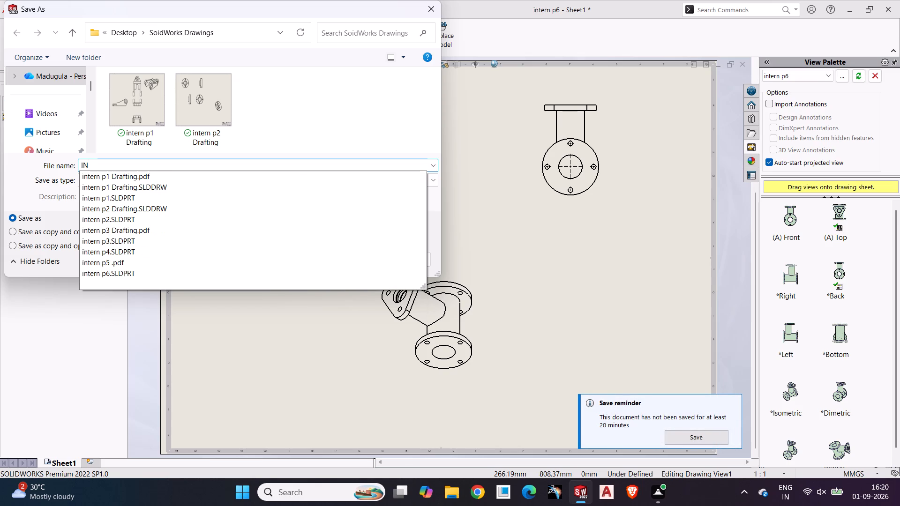
pyautogui.press('Down')
pyautogui.press('Left')
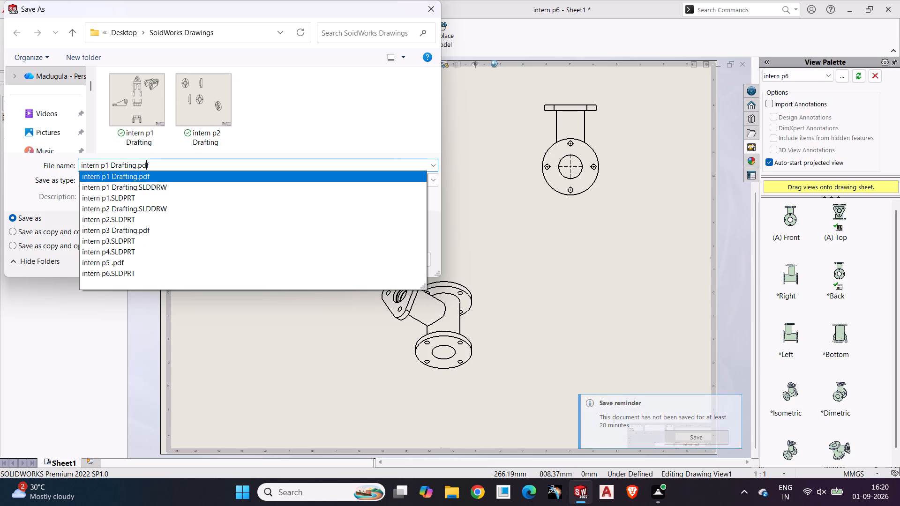
pyautogui.press('Left')
pyautogui.press('Left')
pyautogui.press('Left')
pyautogui.press('Left')
pyautogui.press('Left')
pyautogui.press('Left')
pyautogui.press('Left')
pyautogui.press('Left')
pyautogui.press('Left')
pyautogui.press('Left')
pyautogui.press('Left')
pyautogui.press('Left')
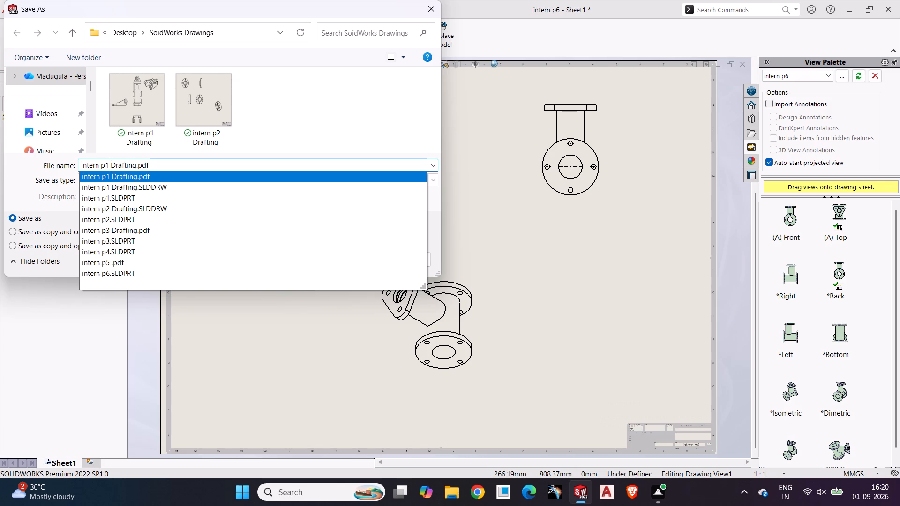
pyautogui.press('BackSpace')
pyautogui.press('6')
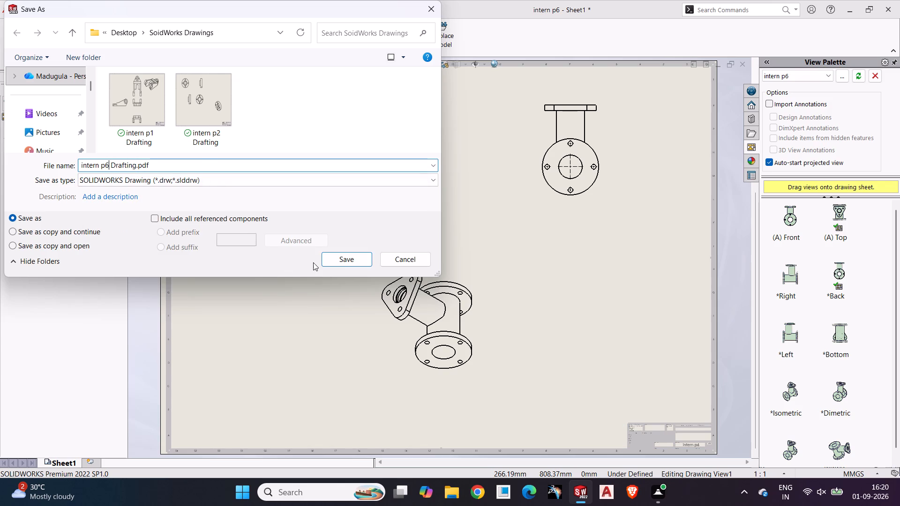
pyautogui.click(334, 263)
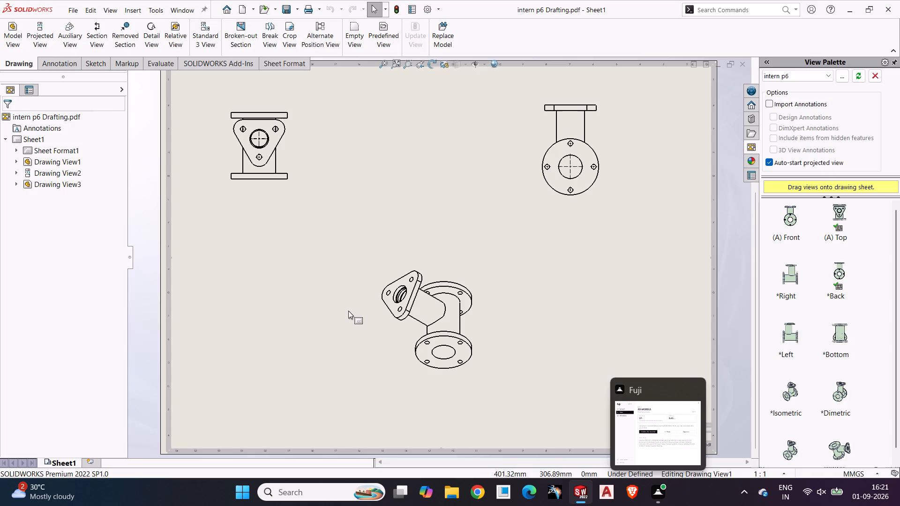
# Return to the intern p6 part model and examine its flanges and side branch from another angle.
pyautogui.scroll(2, 348, 311)
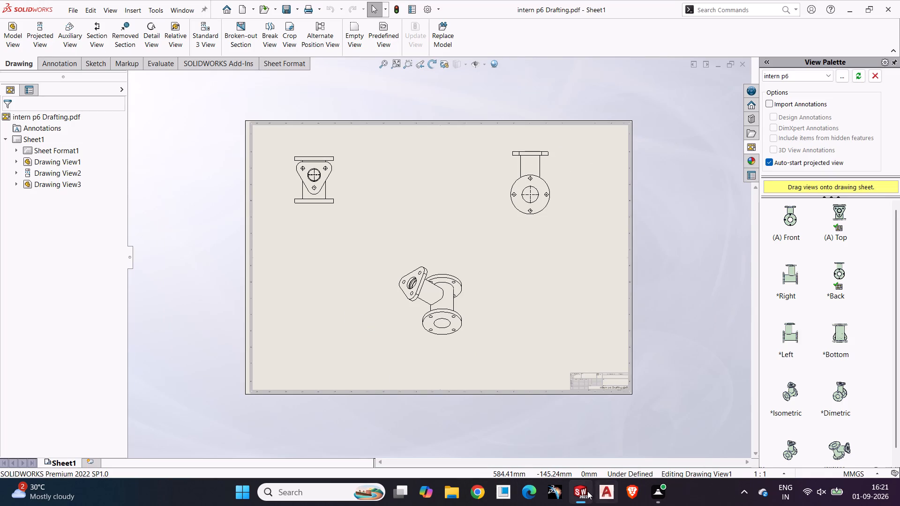
pyautogui.click(558, 432)
pyautogui.scroll(2, 432, 341)
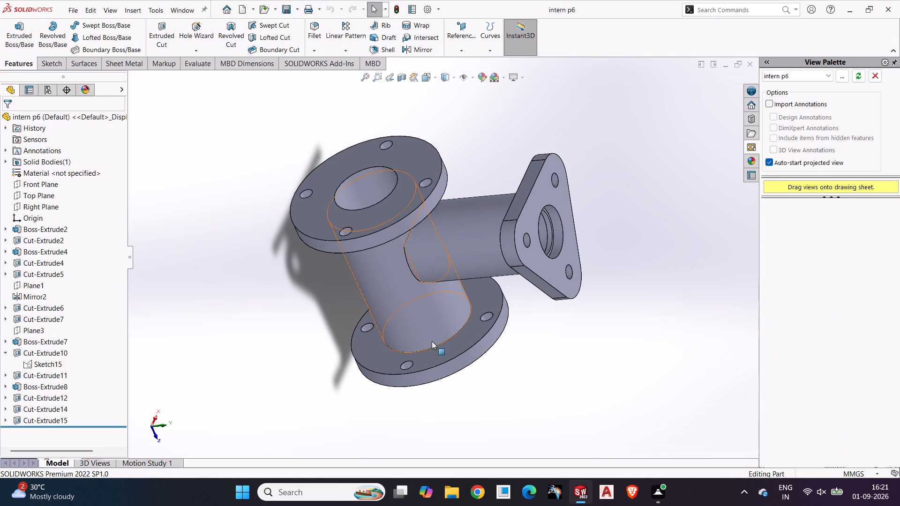
pyautogui.moveTo(473, 346); pyautogui.dragTo(527, 372, button='middle')
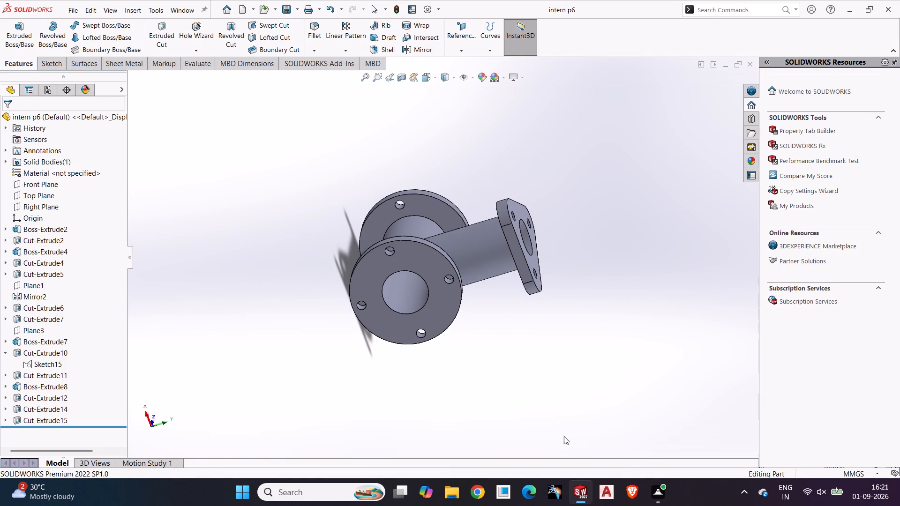